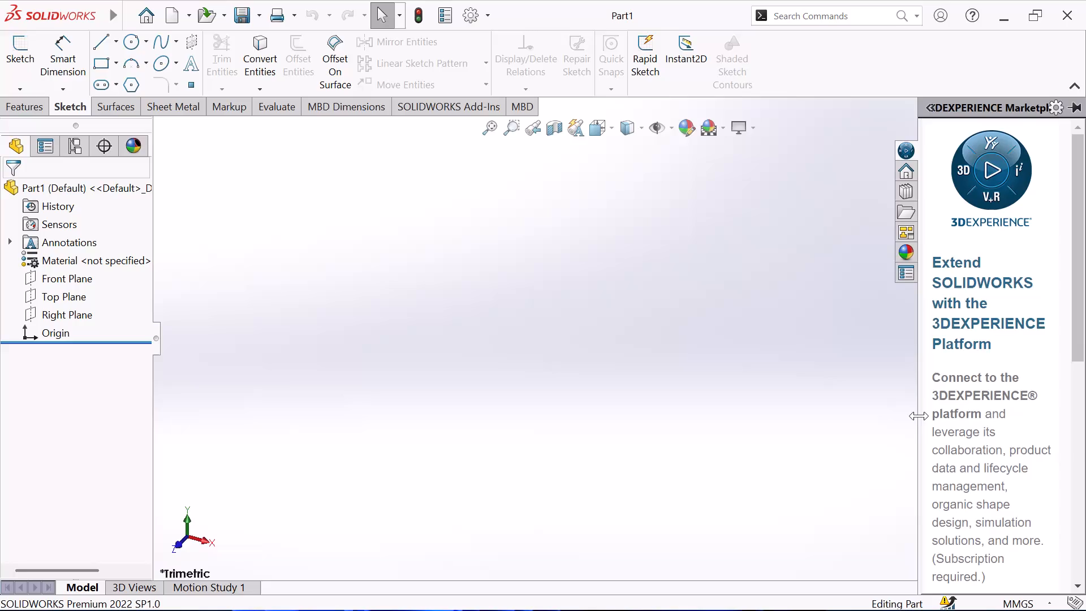
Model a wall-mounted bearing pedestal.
Collapse the 3DEXPERIENCE Marketplace pane to widen the modelling area.
left_click_drag(919, 412, 1081, 404)
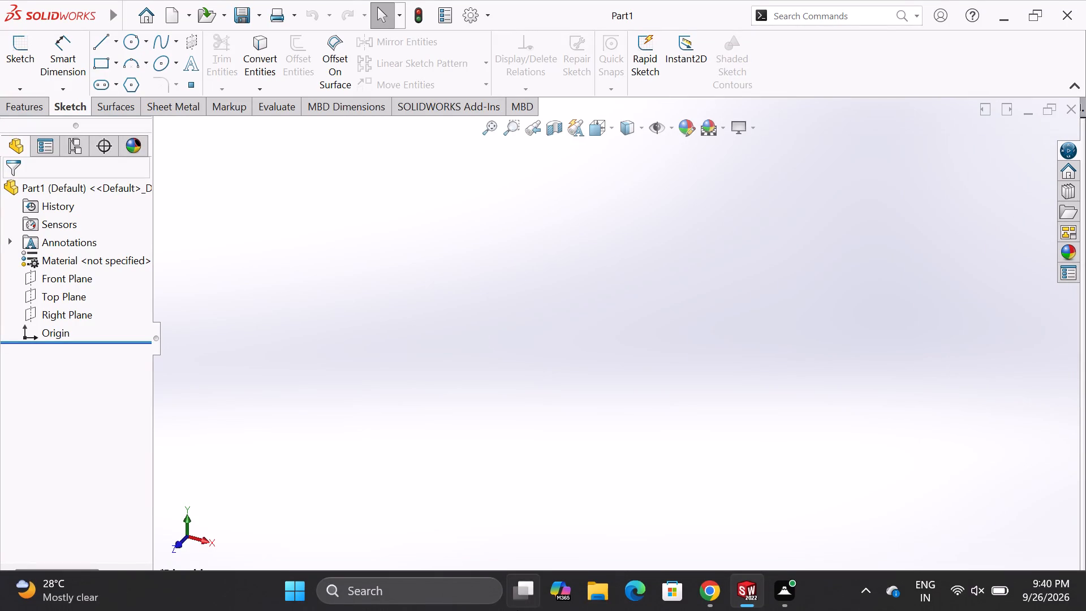
Sketch a center rectangle about 181 mm by 62 mm on the Front Plane, centred on the origin.
left_click(58, 285)
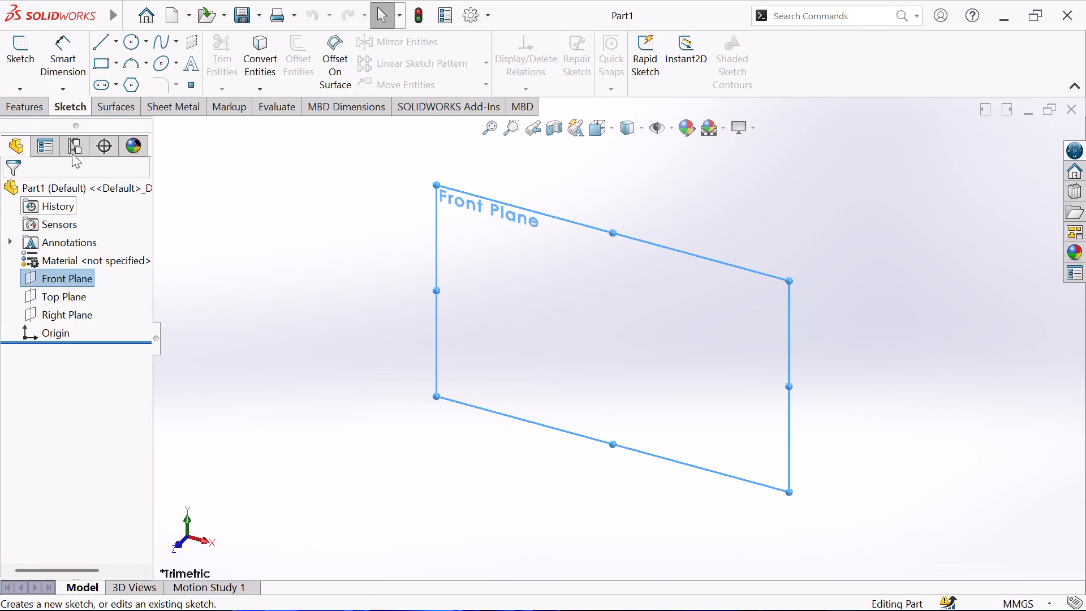
left_click(22, 48)
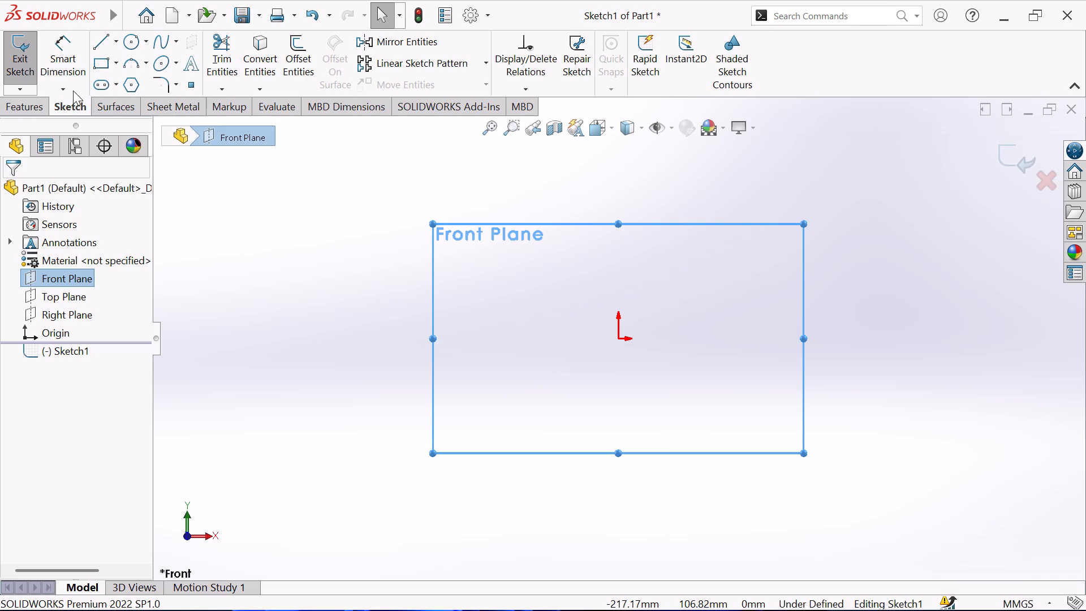
left_click(115, 61)
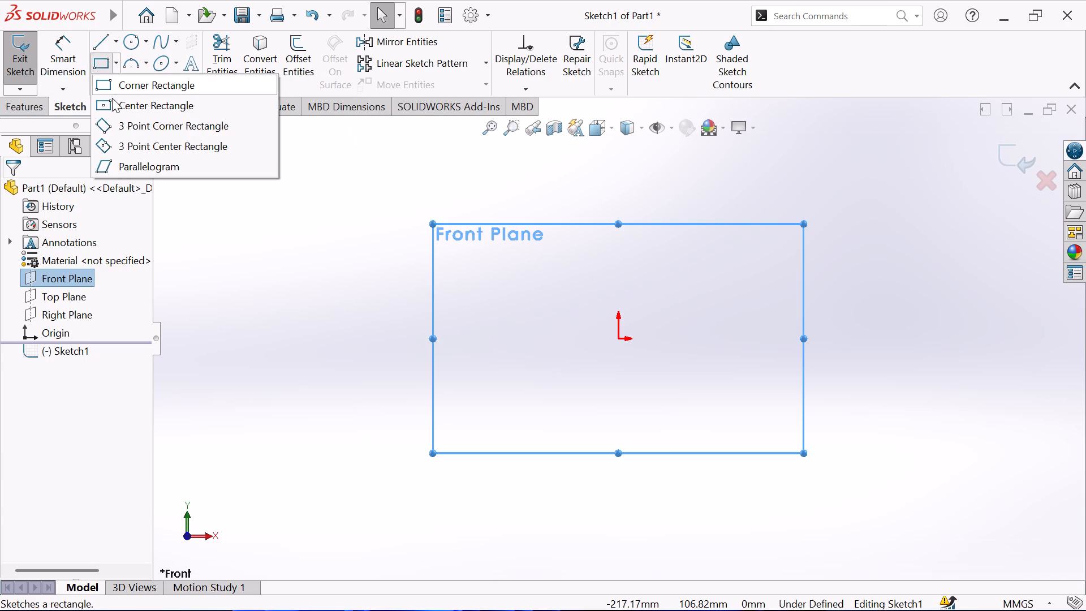
left_click(106, 105)
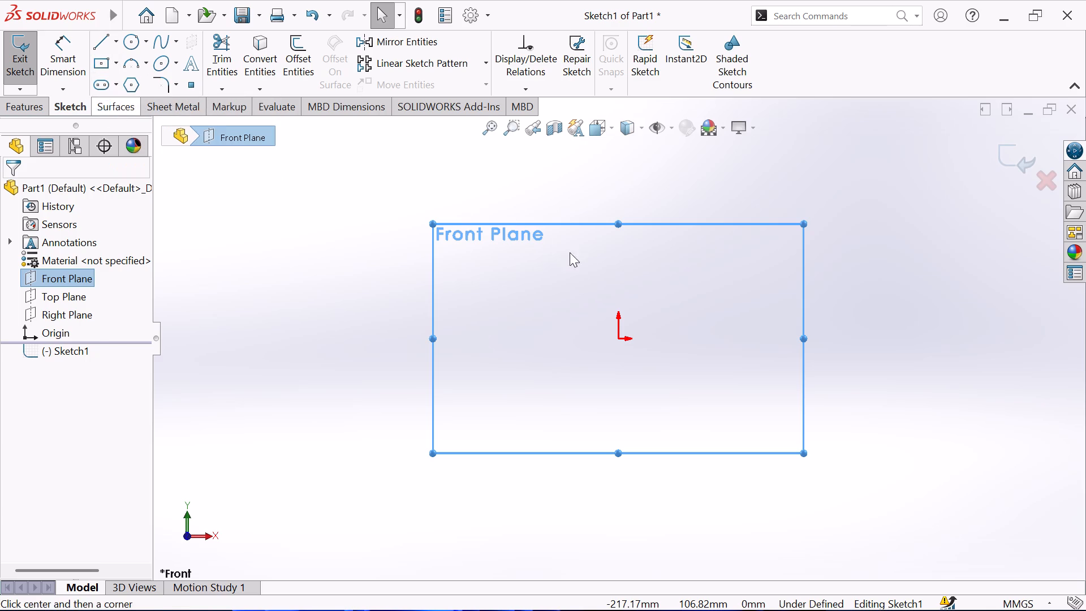
left_click(619, 338)
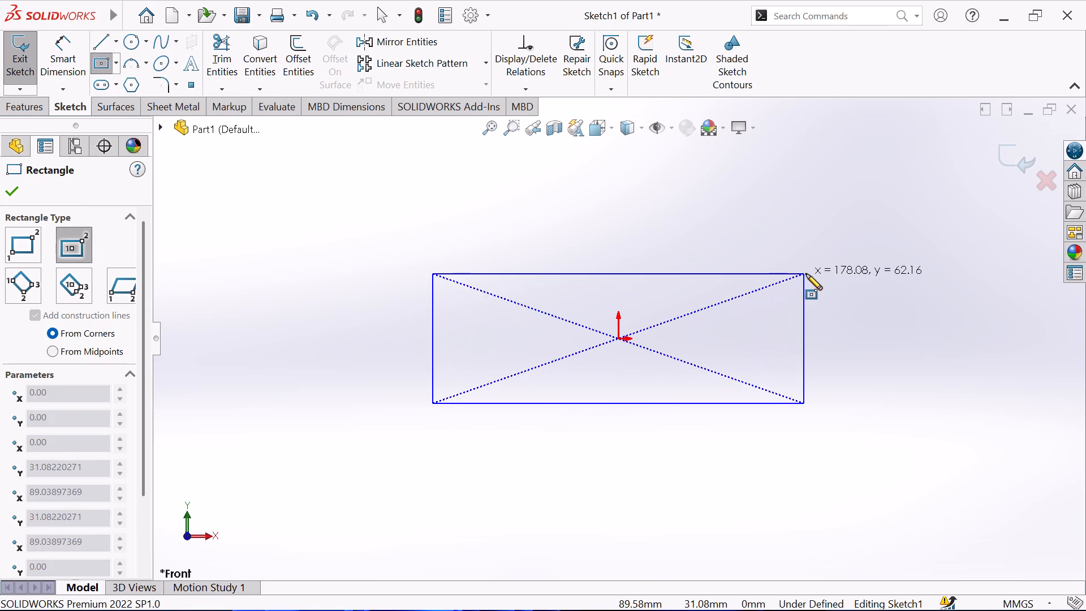
left_click(807, 274)
right_click(797, 210)
left_click(823, 222)
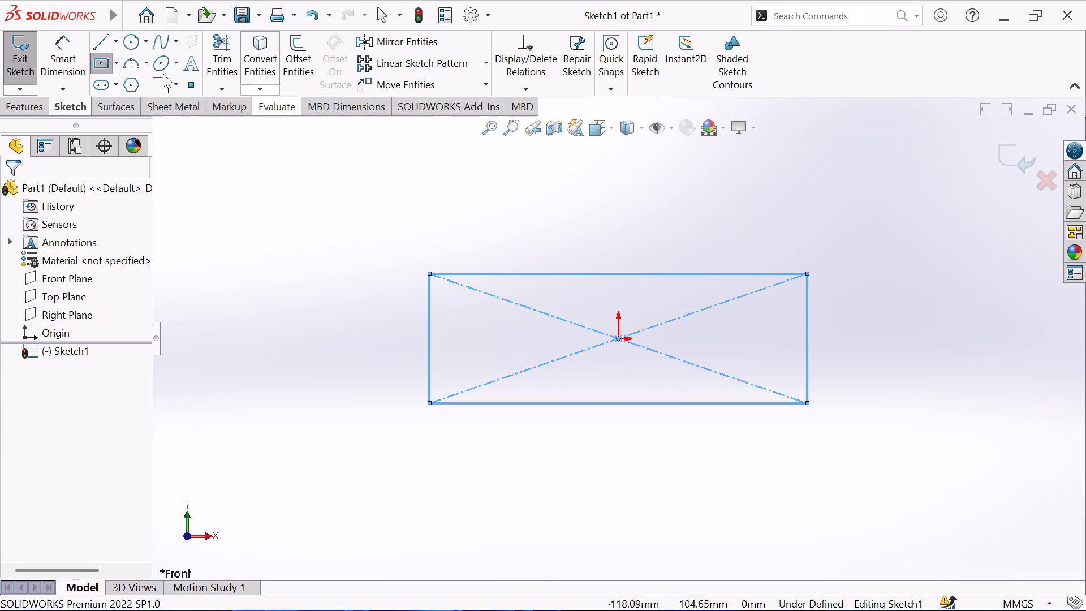
Dimension the rectangle to 310 mm wide and 100 mm high.
left_click(76, 59)
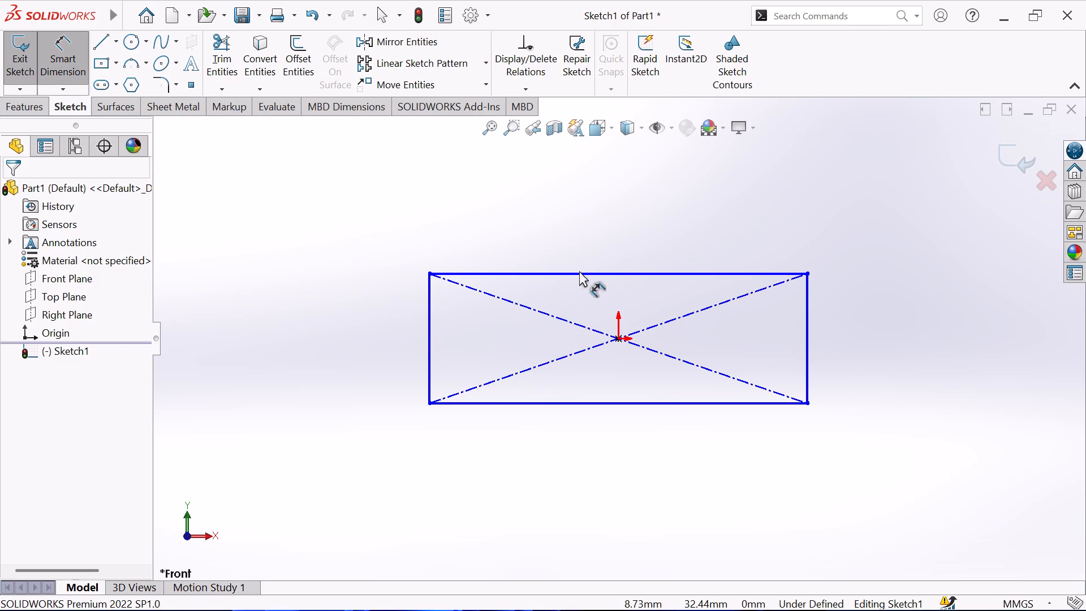
left_click(580, 271)
left_click(597, 232)
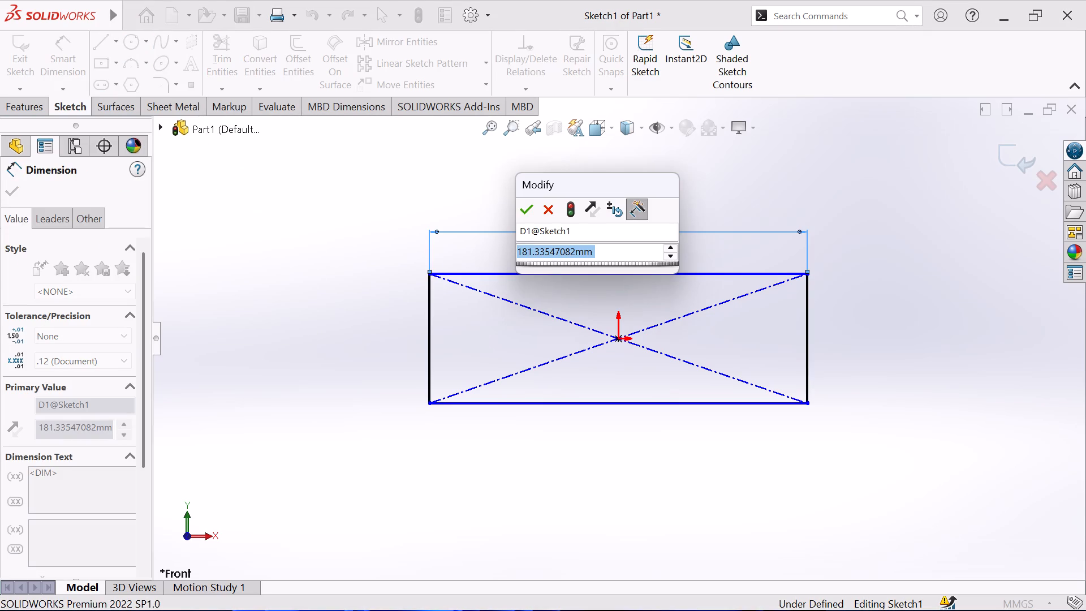
key("3")
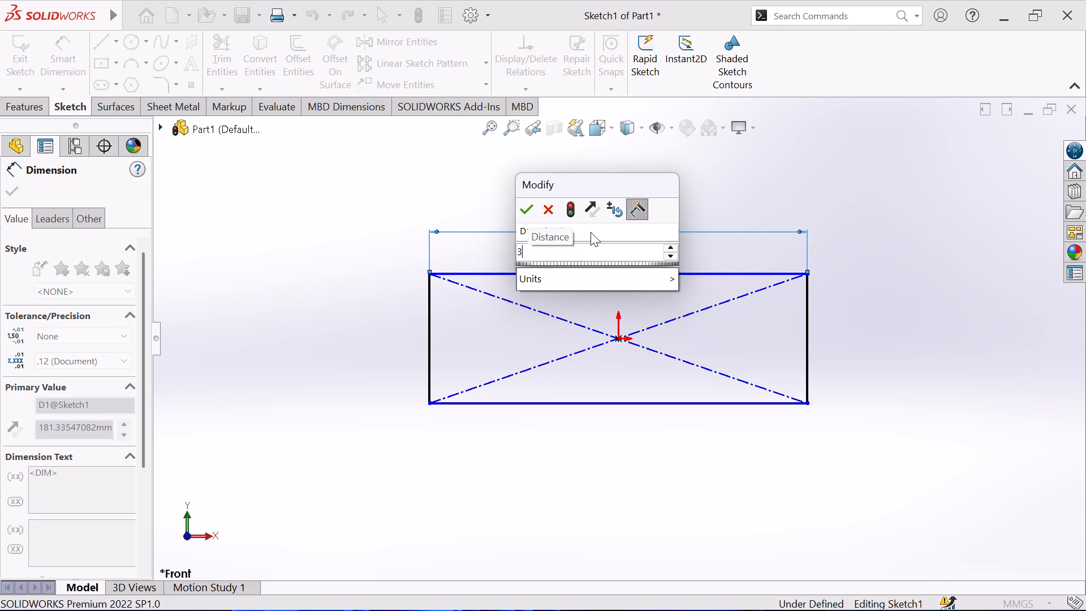
type("10")
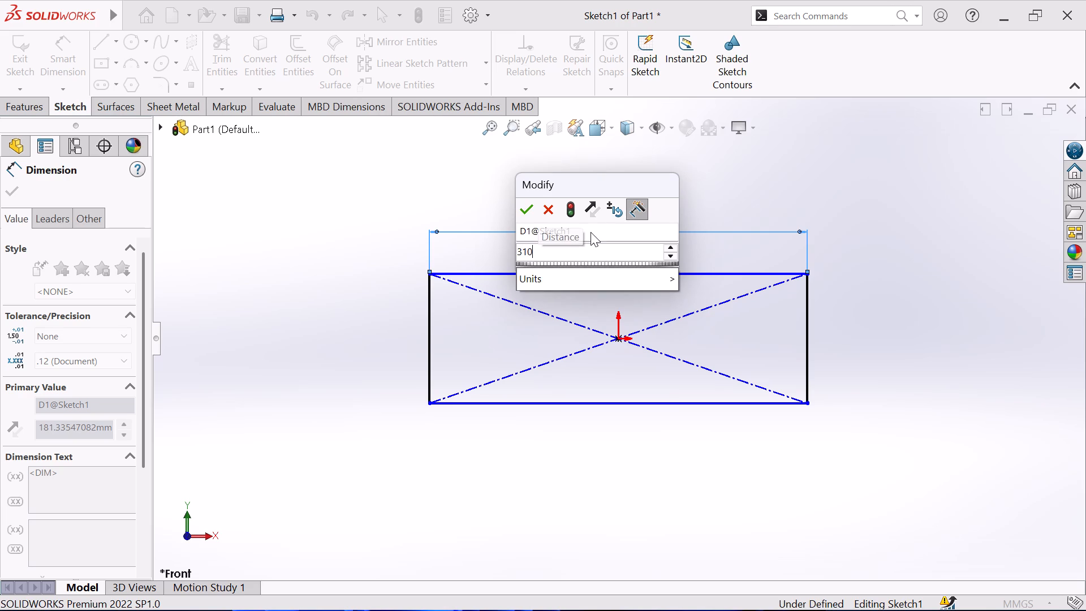
key("Return")
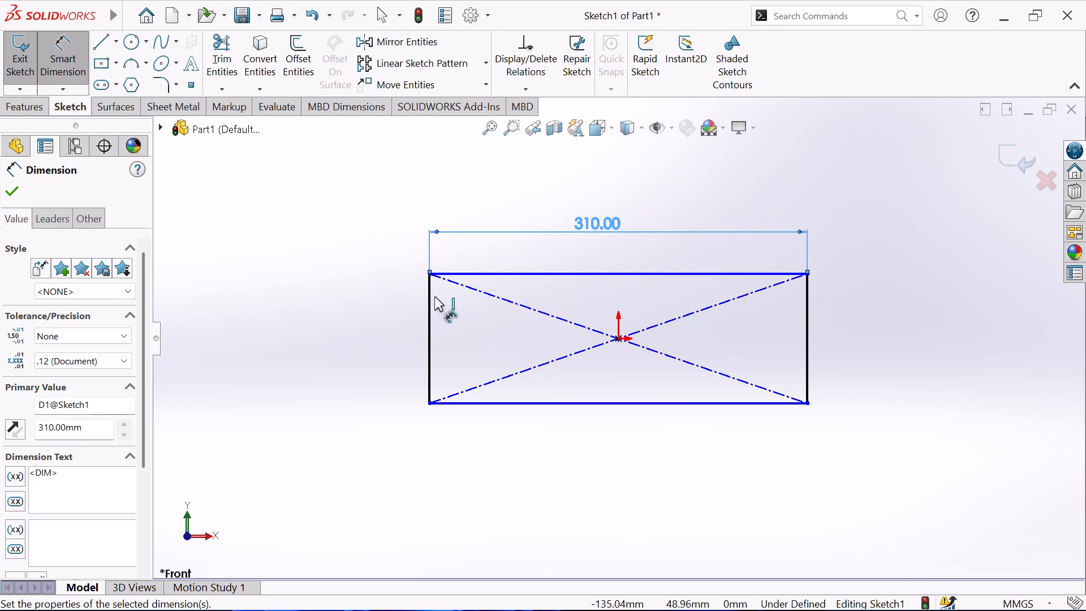
left_click(429, 380)
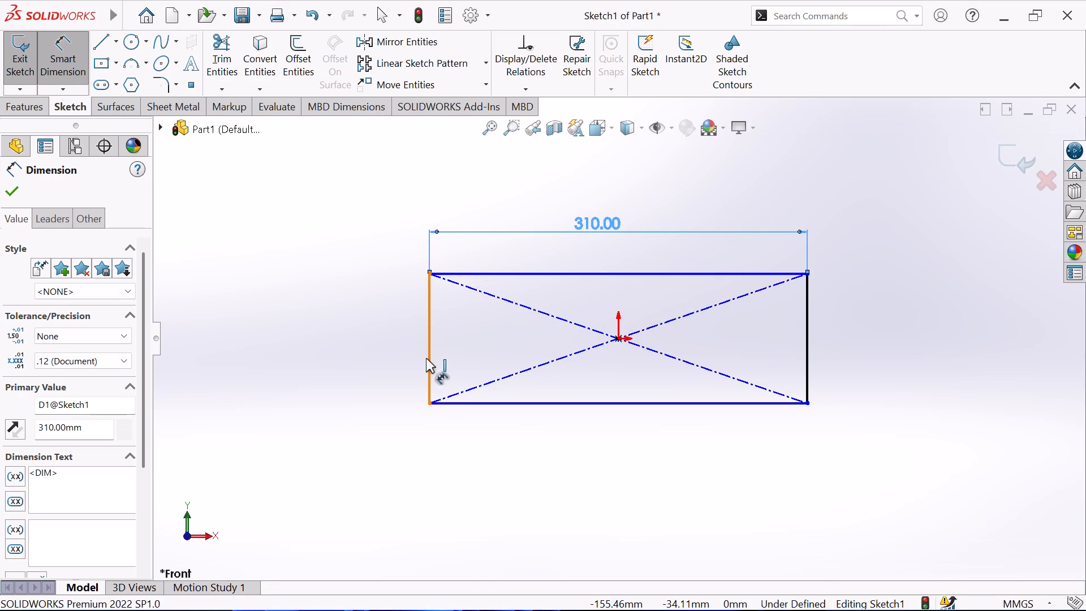
left_click(364, 342)
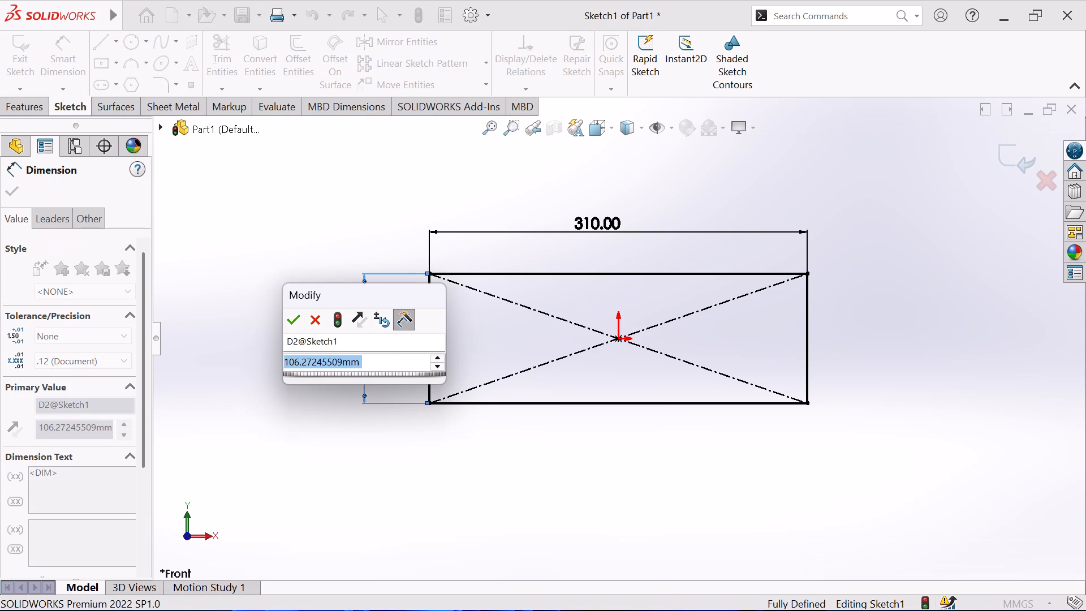
type("100")
key("Return")
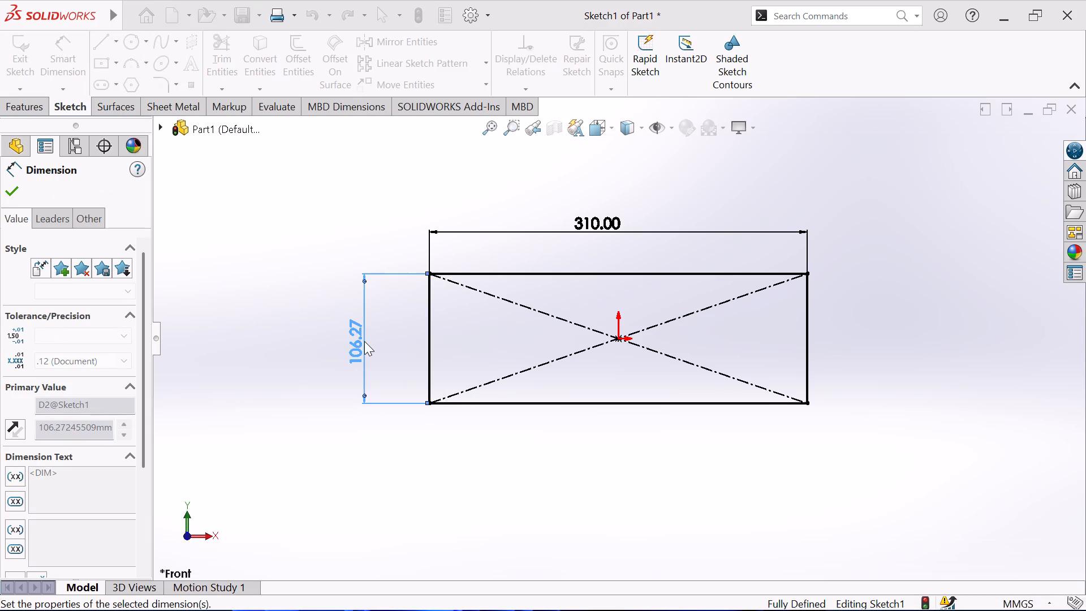
right_click(228, 320)
left_click(258, 376)
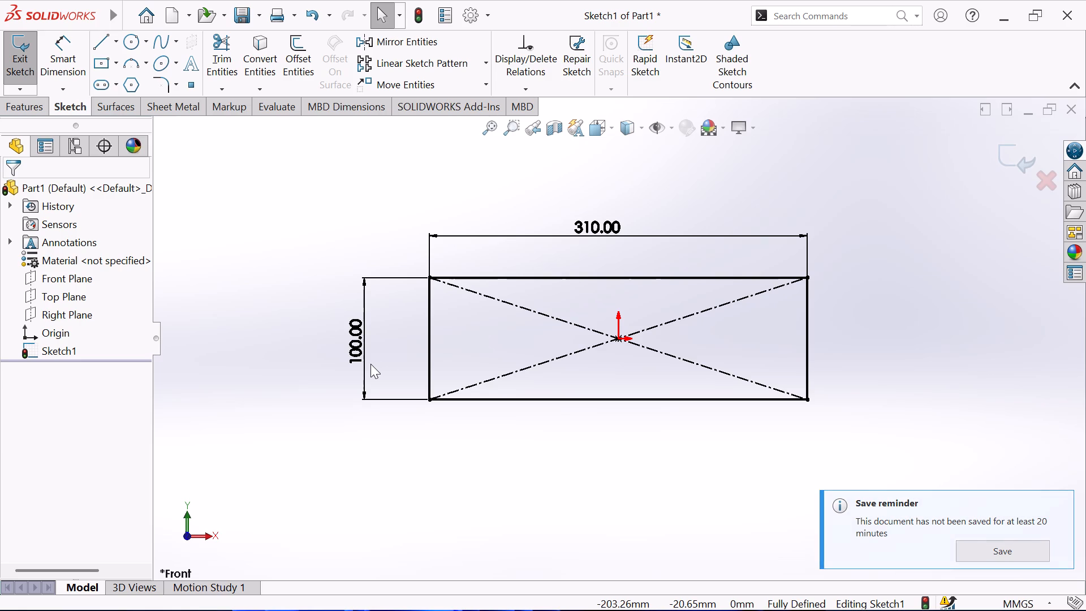
Extrude the rectangle as a blind boss 12 mm deep.
left_click(14, 104)
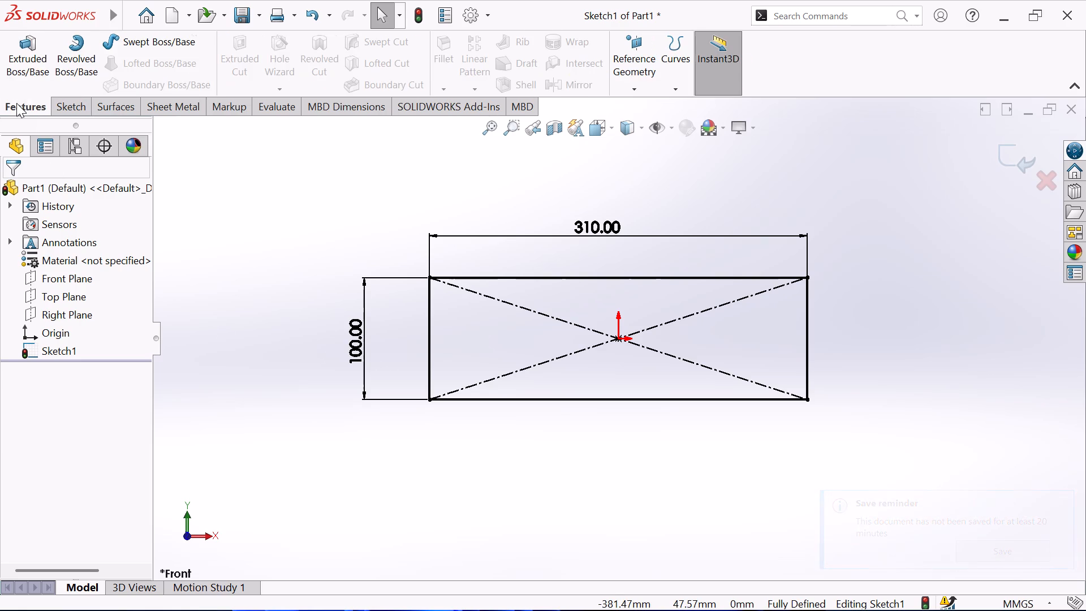
left_click(37, 59)
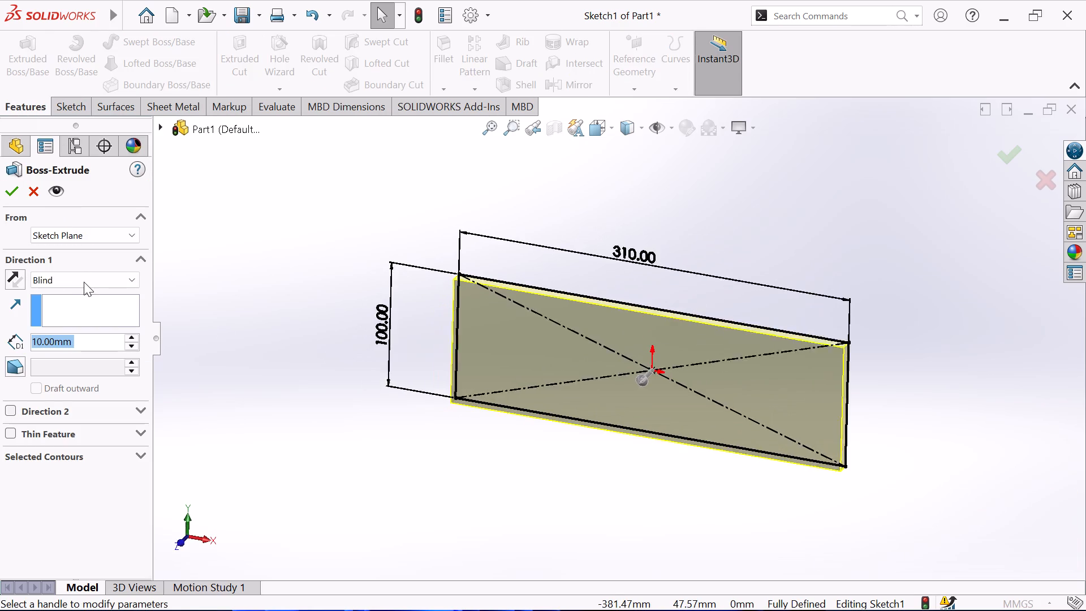
type("12")
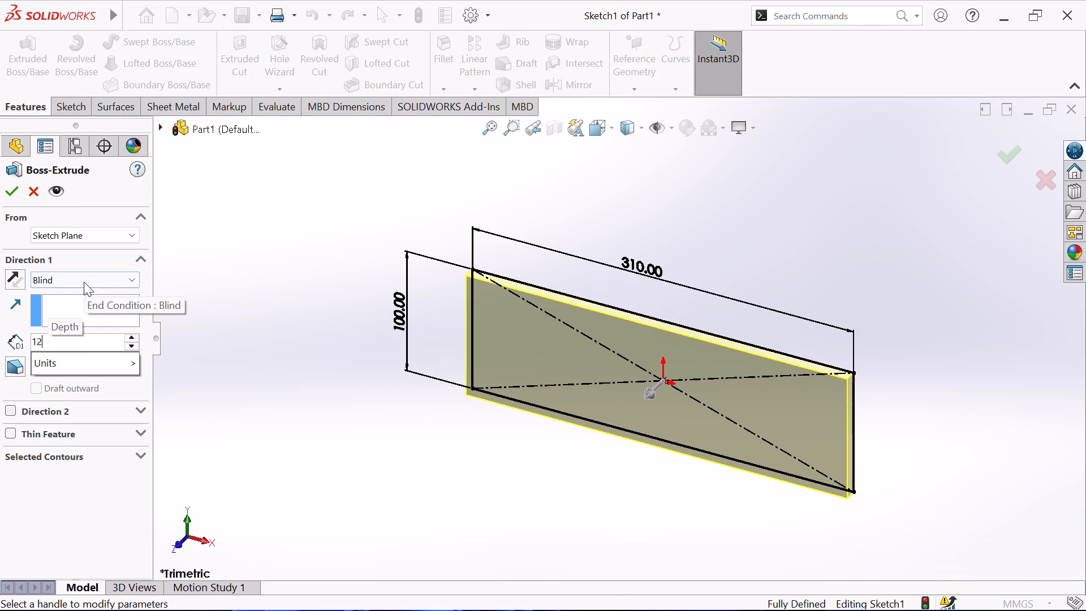
key("Return")
key("Return")
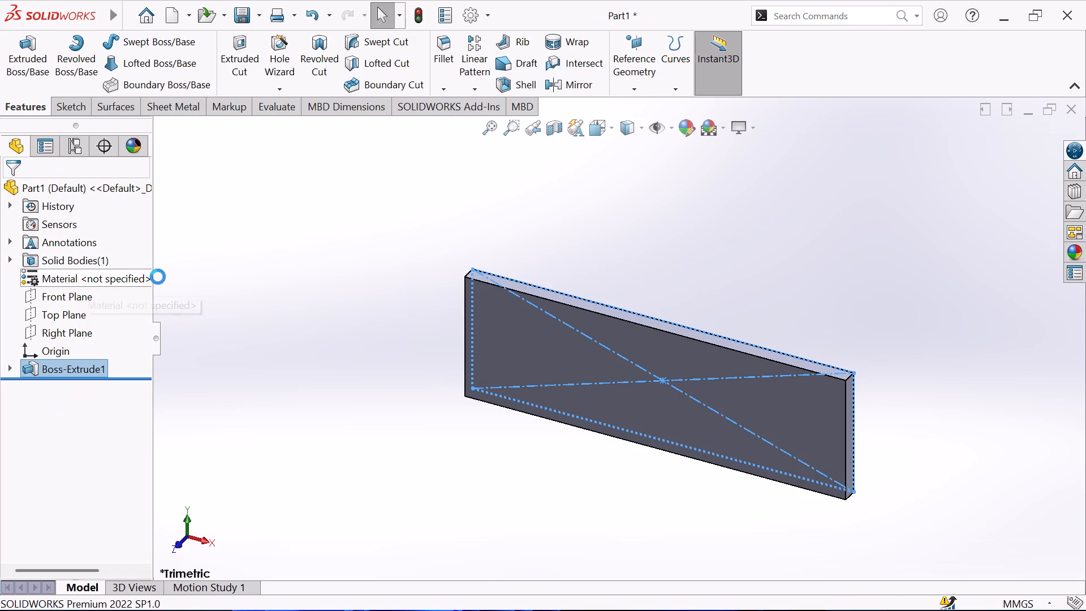
left_click(301, 320)
On a new Top Plane sketch, draw a vertical centerline about 78 mm long above the plate, aligned with the origin.
middle_click_drag(326, 340, 638, 384)
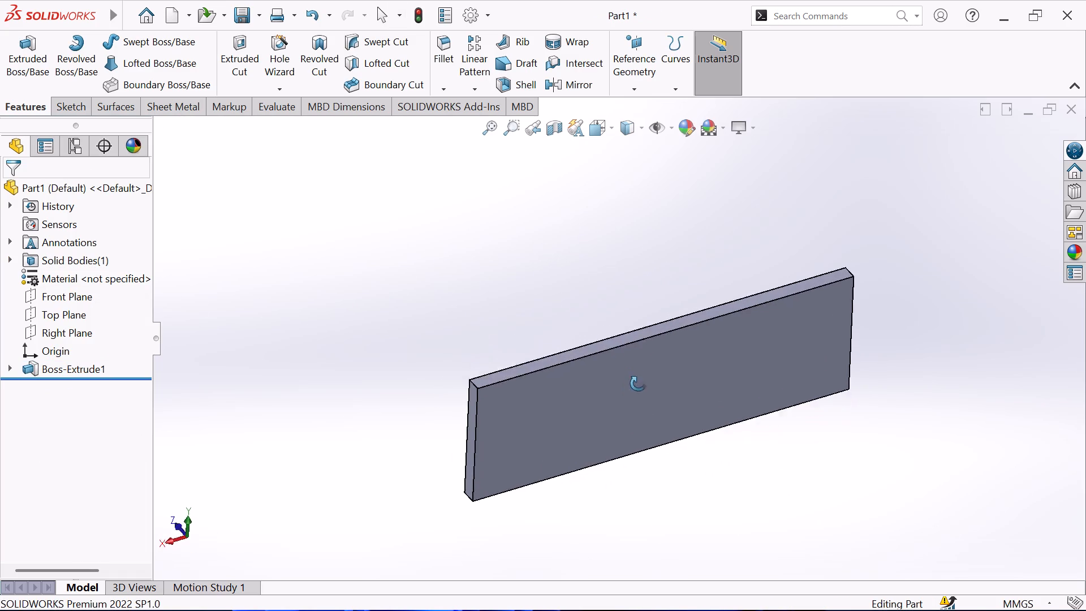
middle_click_drag(638, 384, 596, 158)
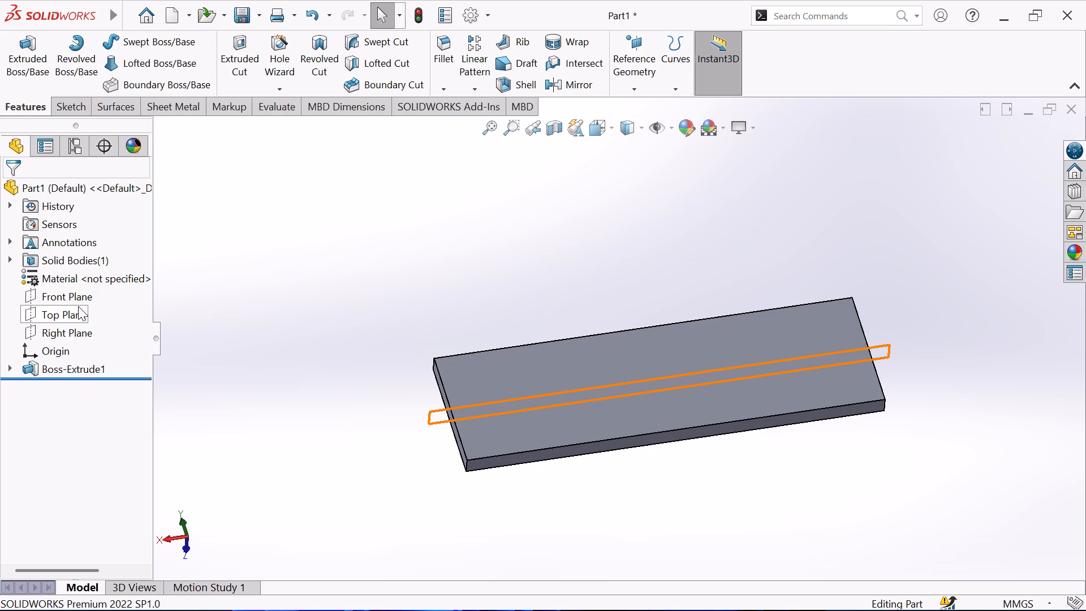
left_click(78, 306)
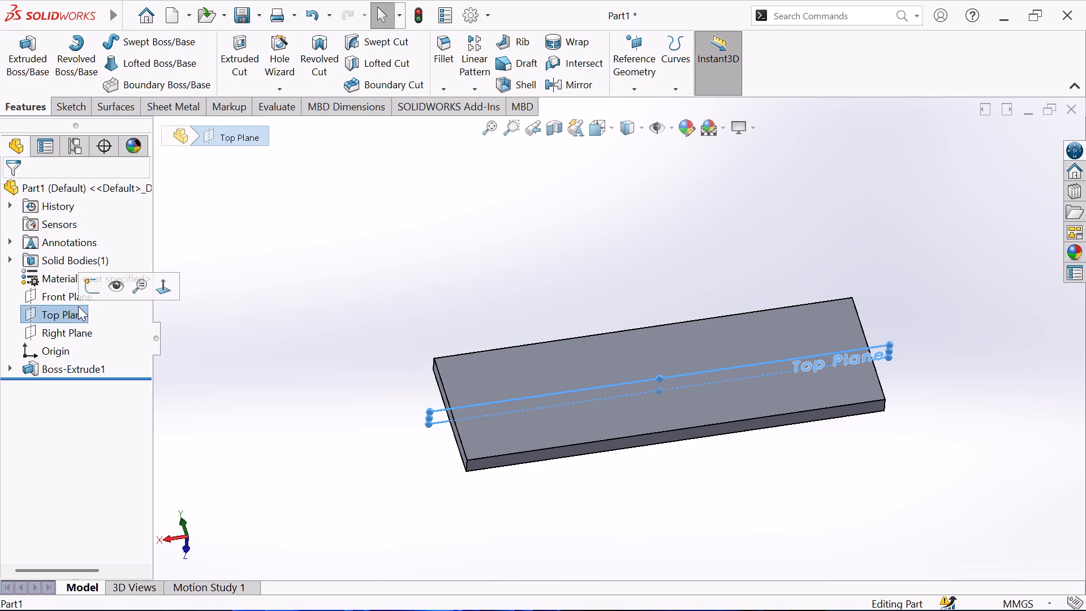
left_click(58, 101)
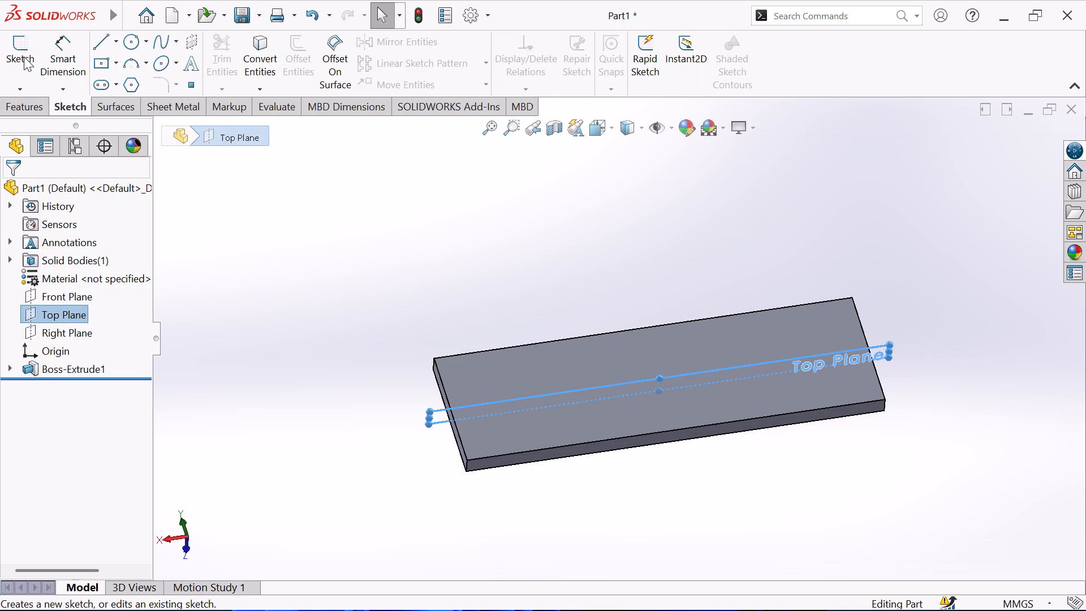
left_click(19, 51)
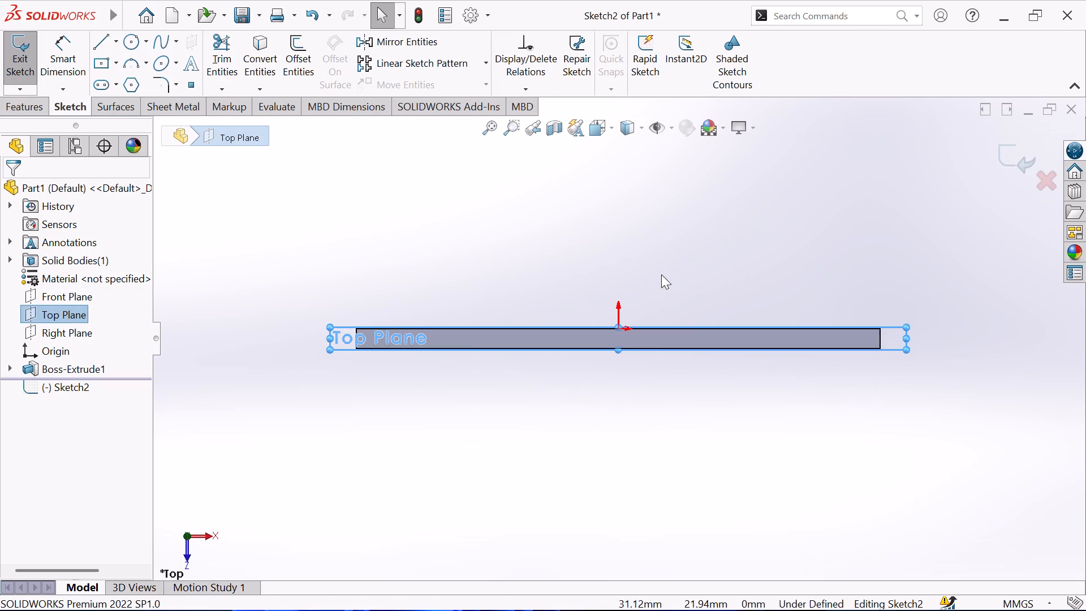
scroll(656, 258, "up", 2)
scroll(652, 244, "down", 2)
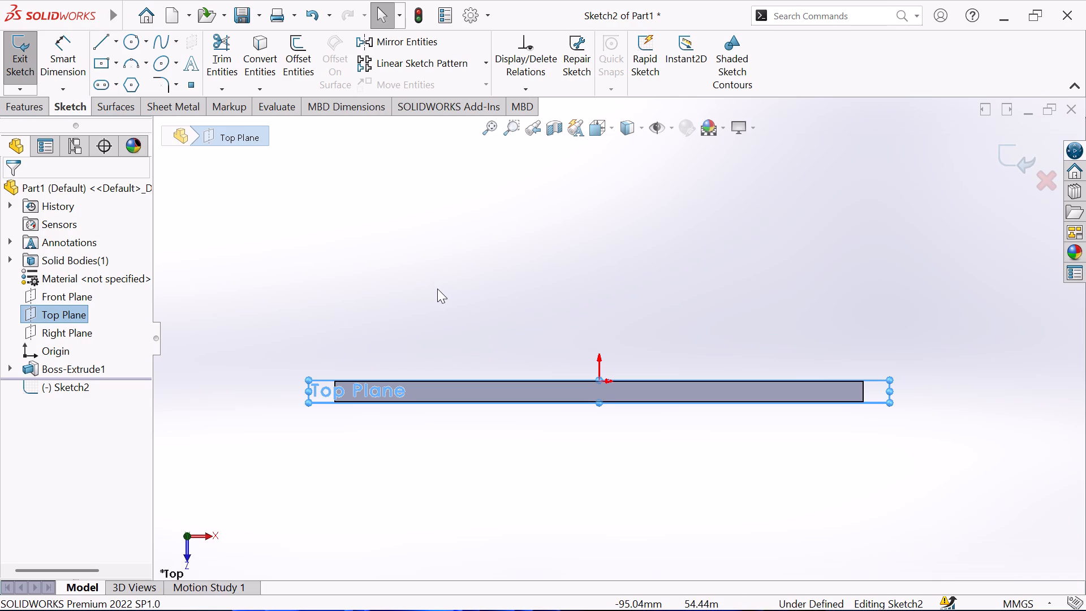
left_click(117, 40)
left_click(108, 86)
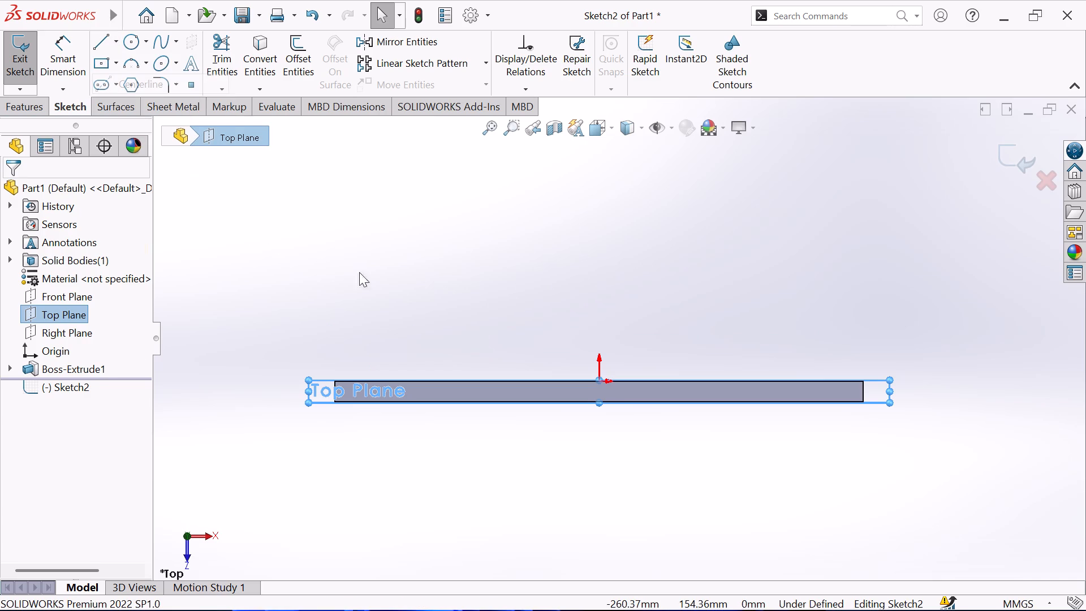
left_click(602, 287)
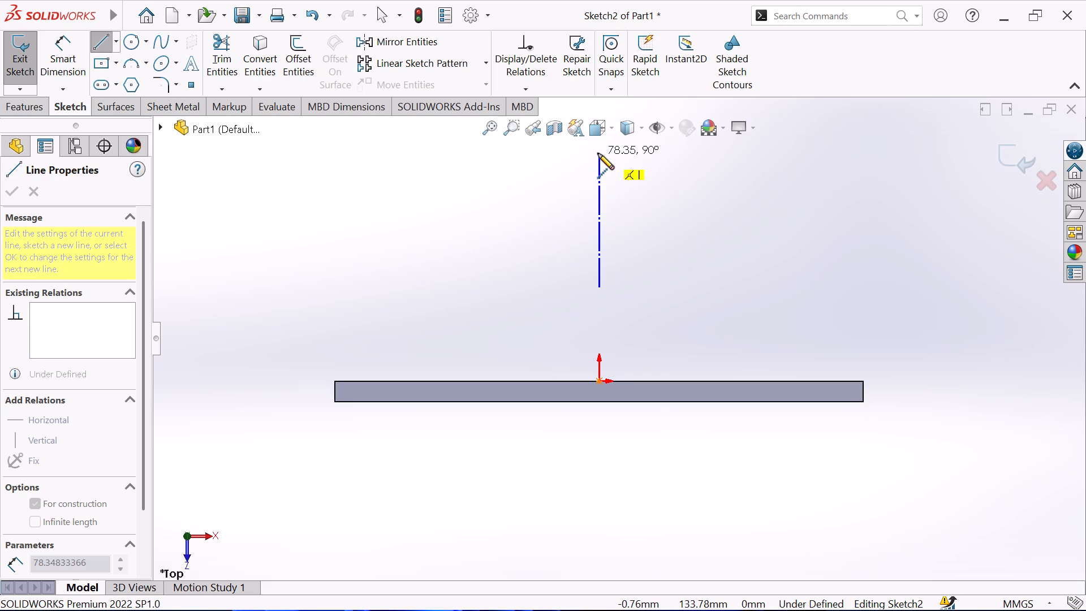
left_click(598, 153)
right_click(647, 175)
left_click(697, 187)
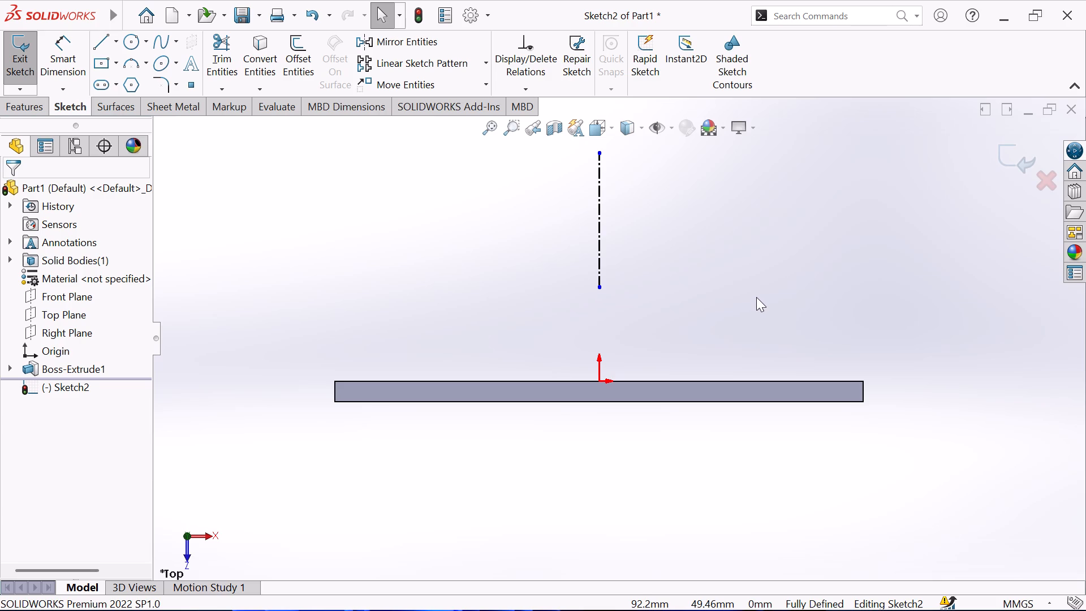
Sketch two concentric circles with radii of about 18 mm and 30 mm, centred on the centerline near its upper end.
scroll(757, 292, "up", 1)
scroll(768, 217, "down", 2)
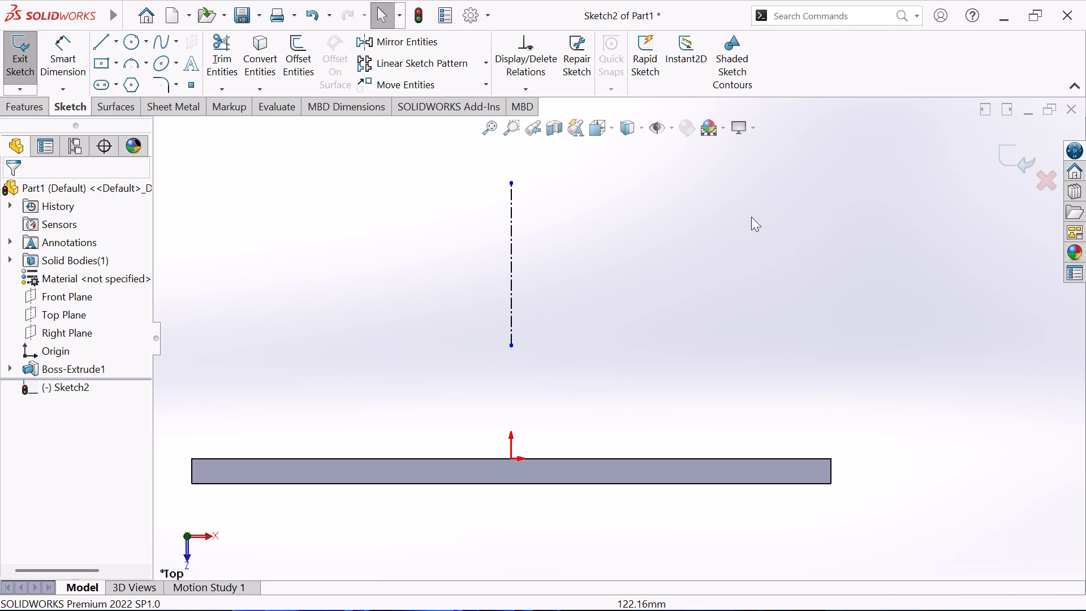
left_click(131, 42)
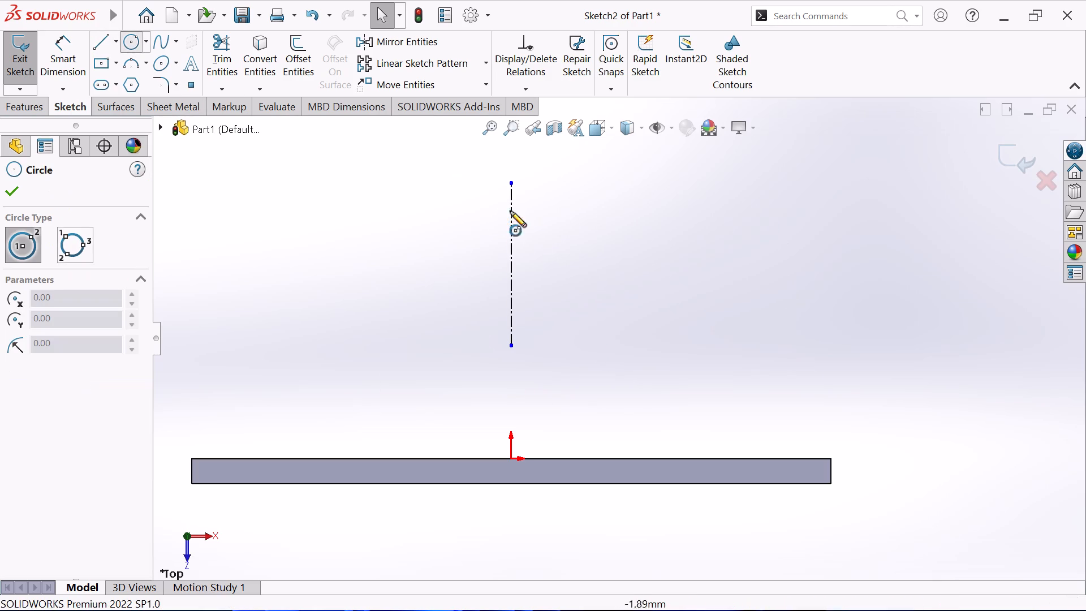
left_click(512, 200)
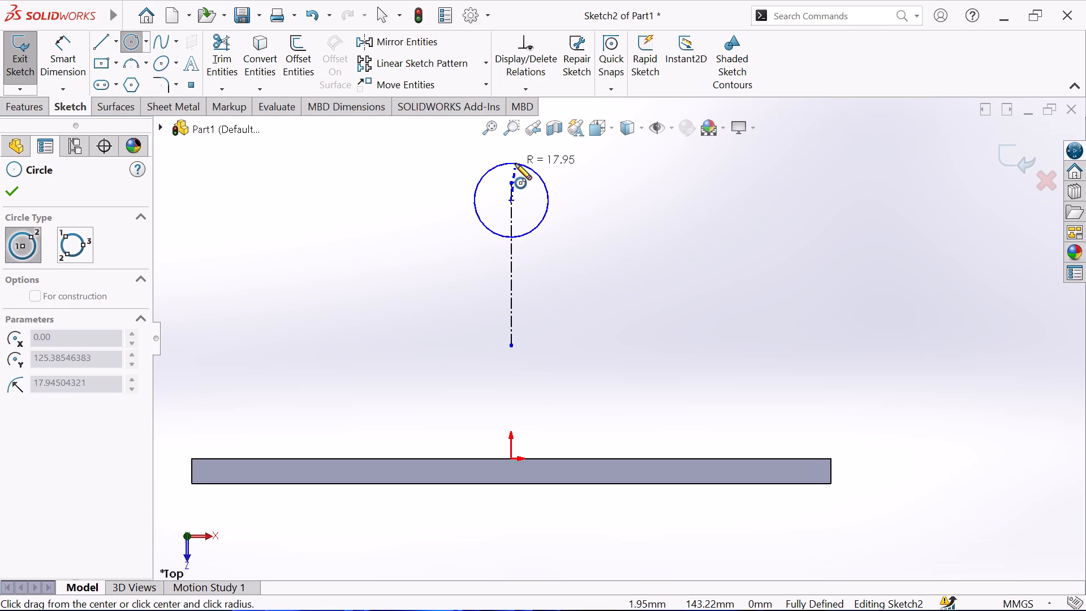
left_click(515, 163)
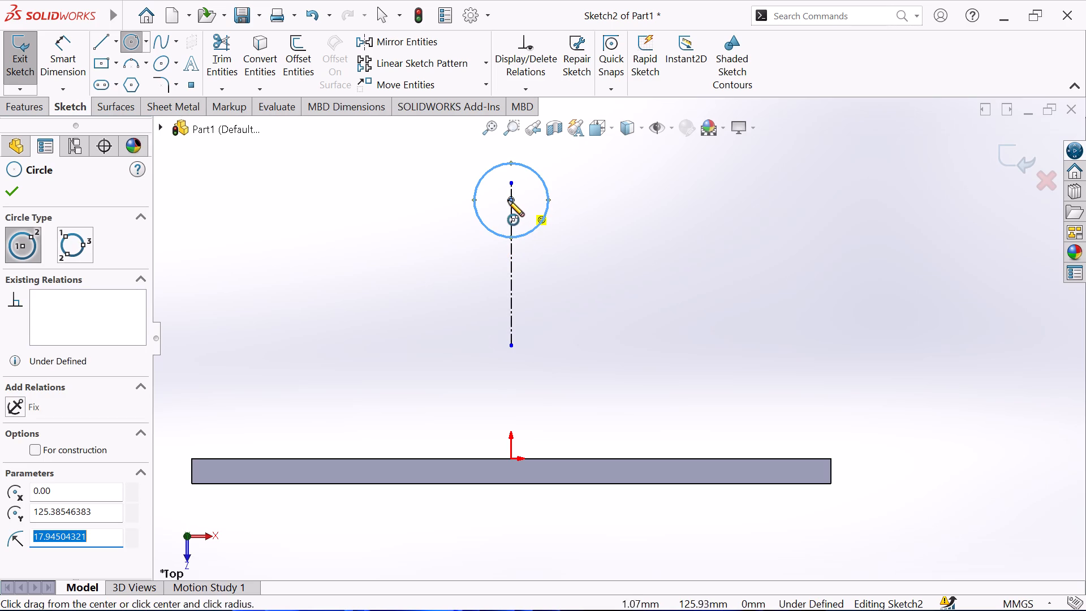
left_click(511, 200)
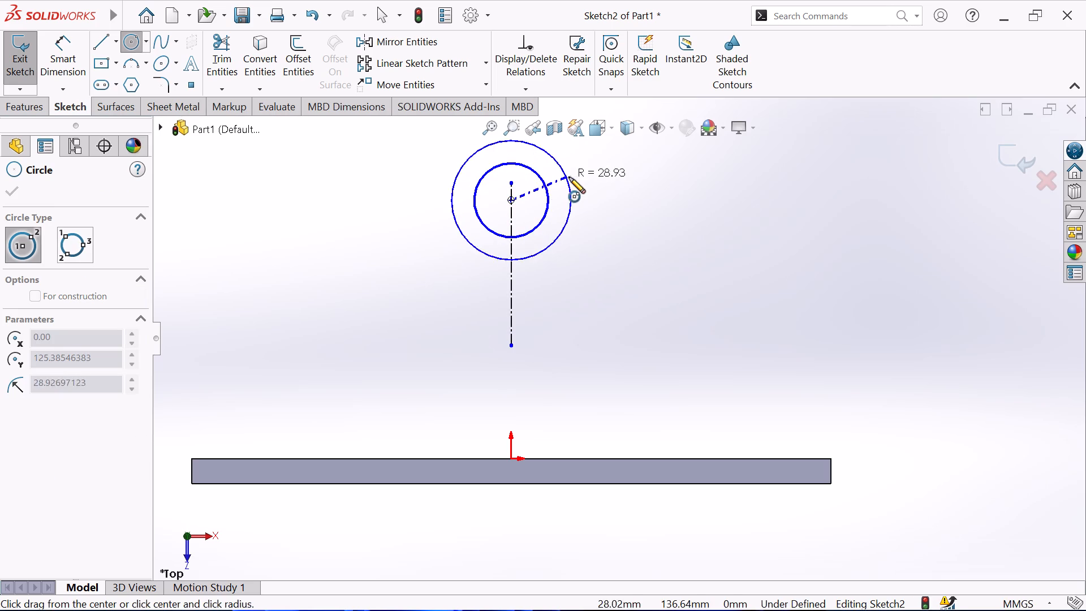
left_click(570, 177)
right_click(400, 177)
left_click(428, 187)
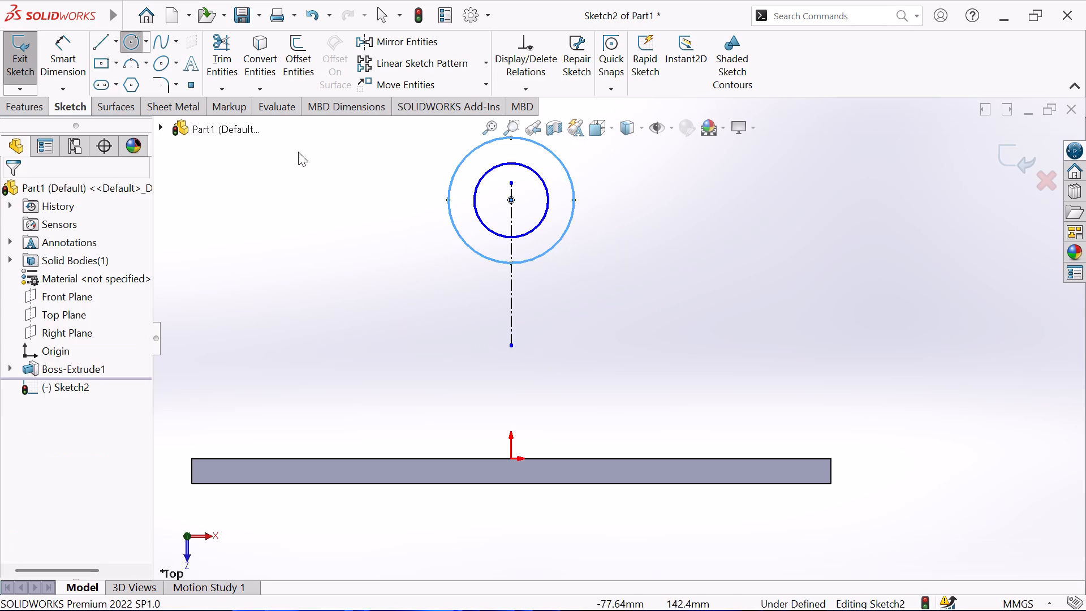
Dimension the inner circle to 75 mm diameter and the outer circle to 150 mm diameter.
left_click(64, 55)
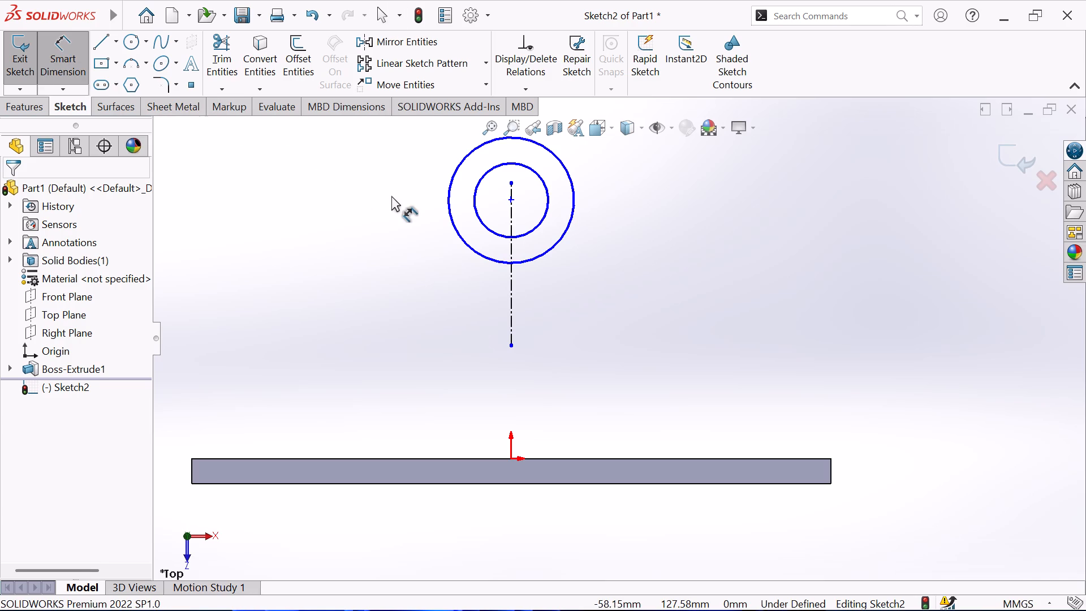
left_click(548, 201)
left_click(620, 207)
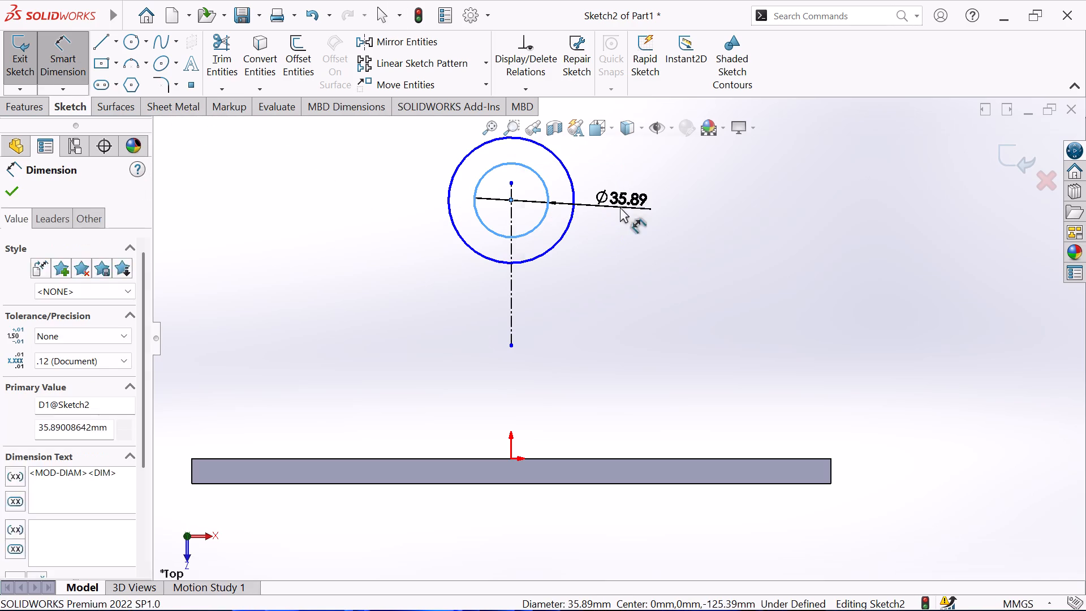
type("75")
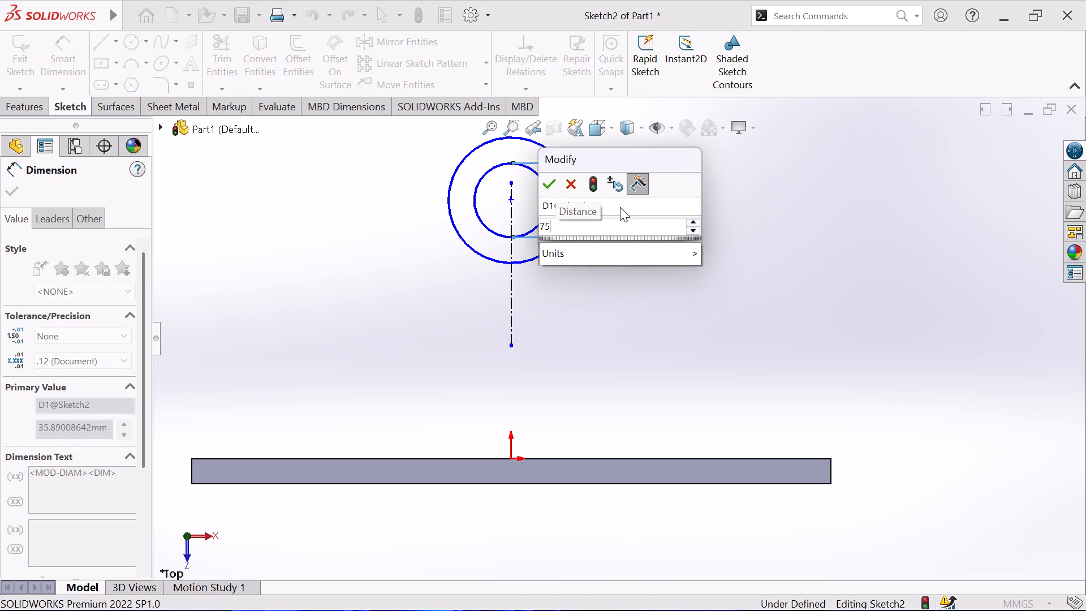
key("Return")
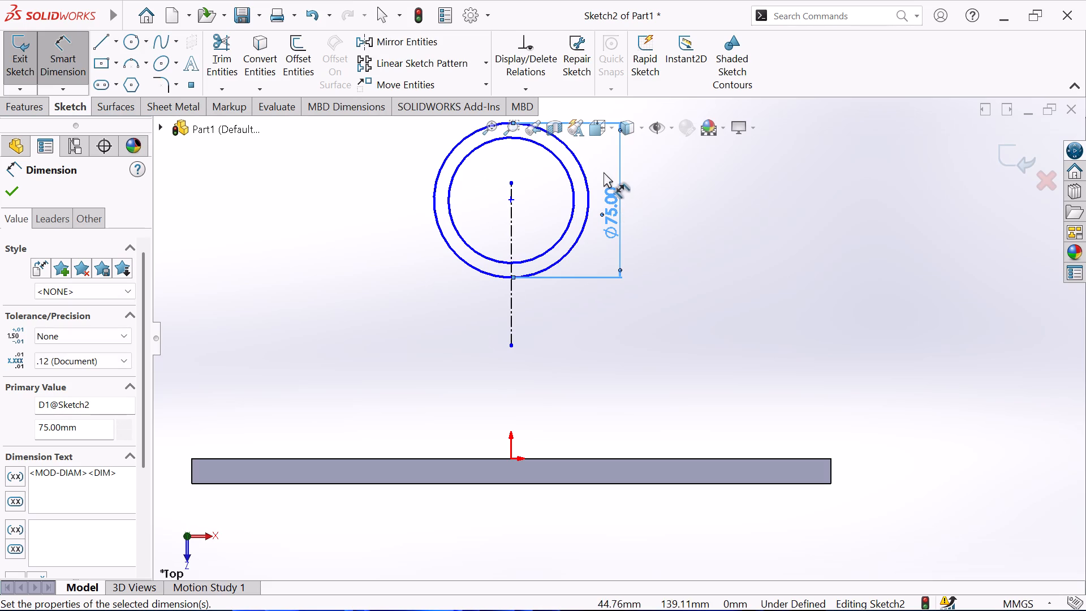
left_click(569, 182)
left_click(701, 193)
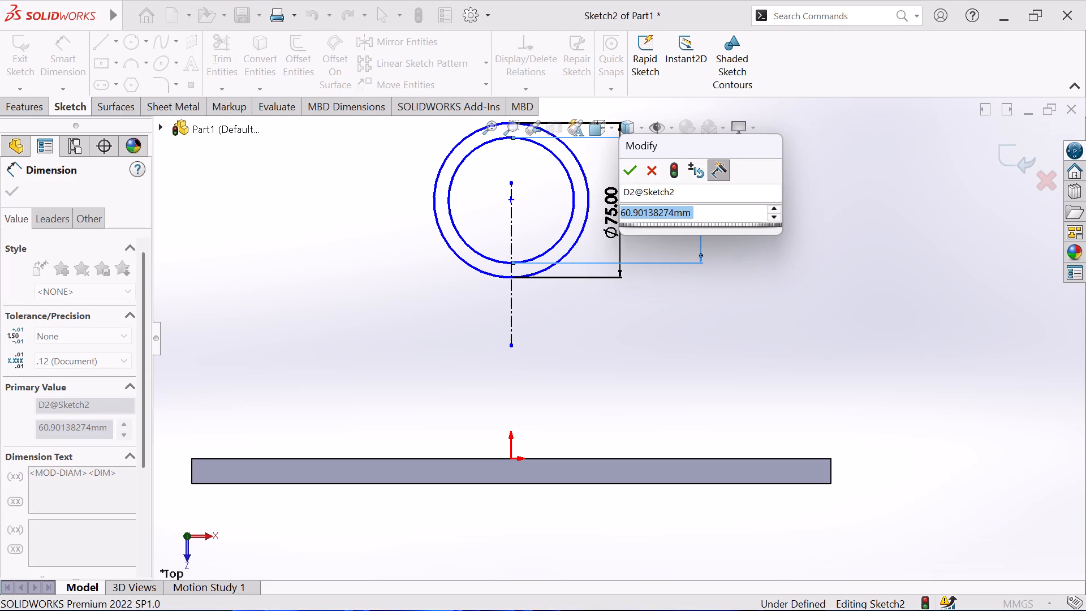
type("150")
key("Return")
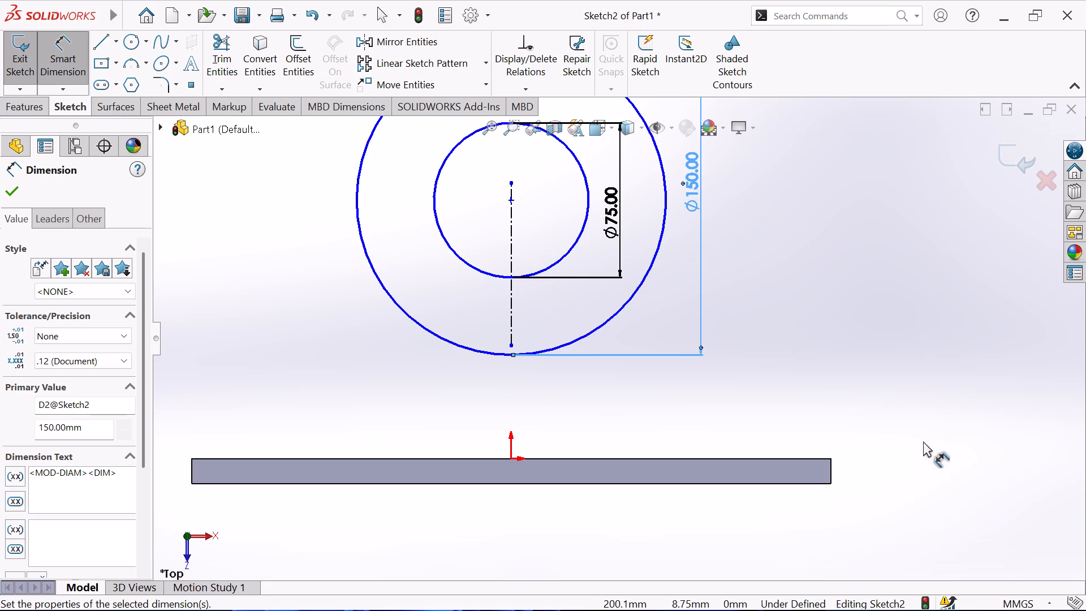
Dimension the vertical distance from the circles' centre to the plate's bottom edge as 150 mm.
left_click(510, 201)
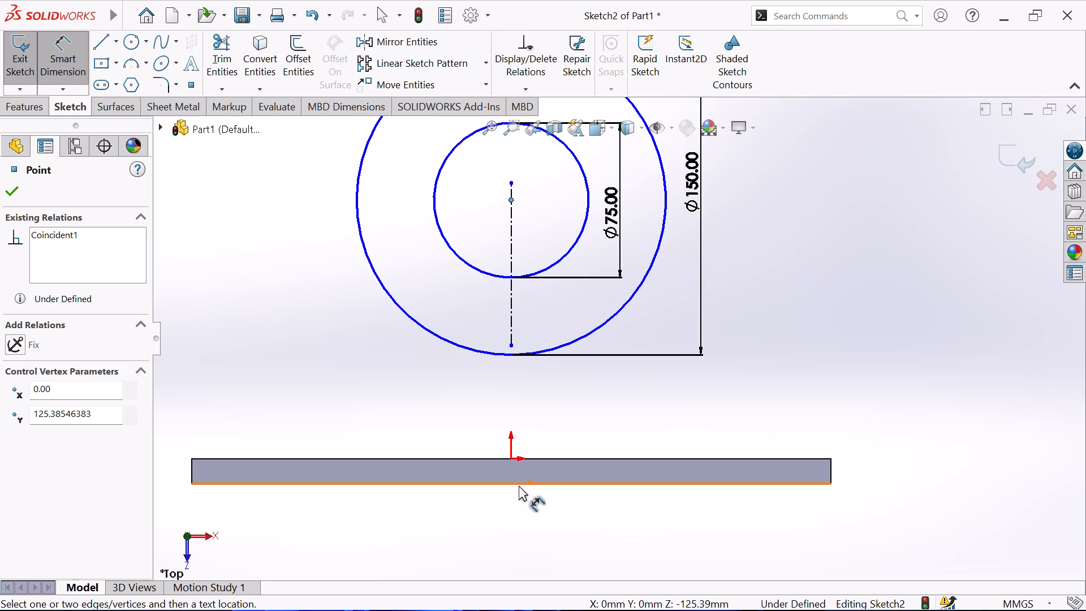
left_click(519, 485)
left_click(525, 484)
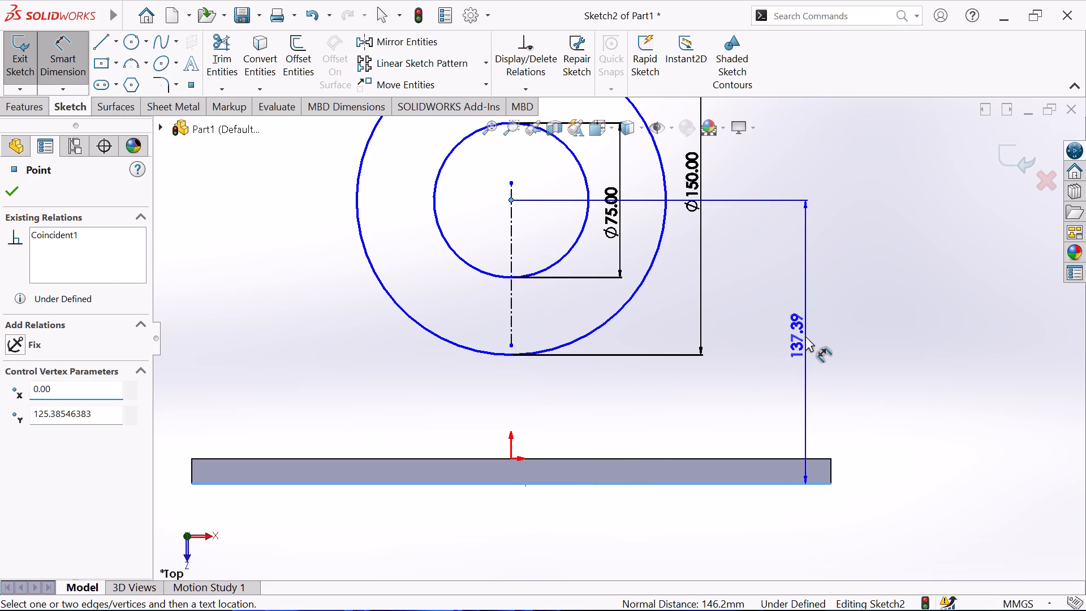
left_click(806, 335)
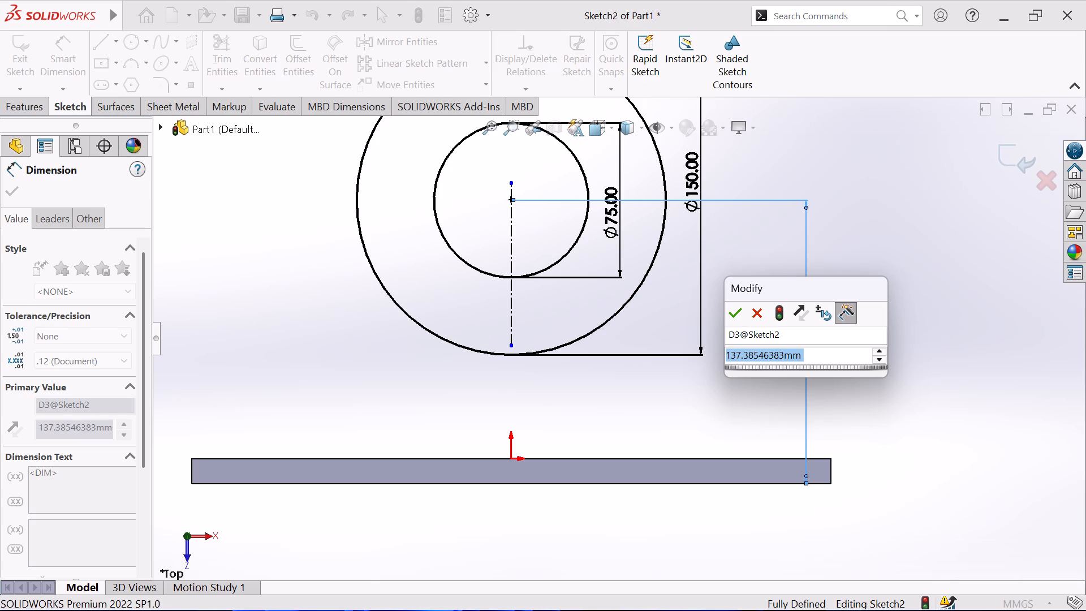
type("150")
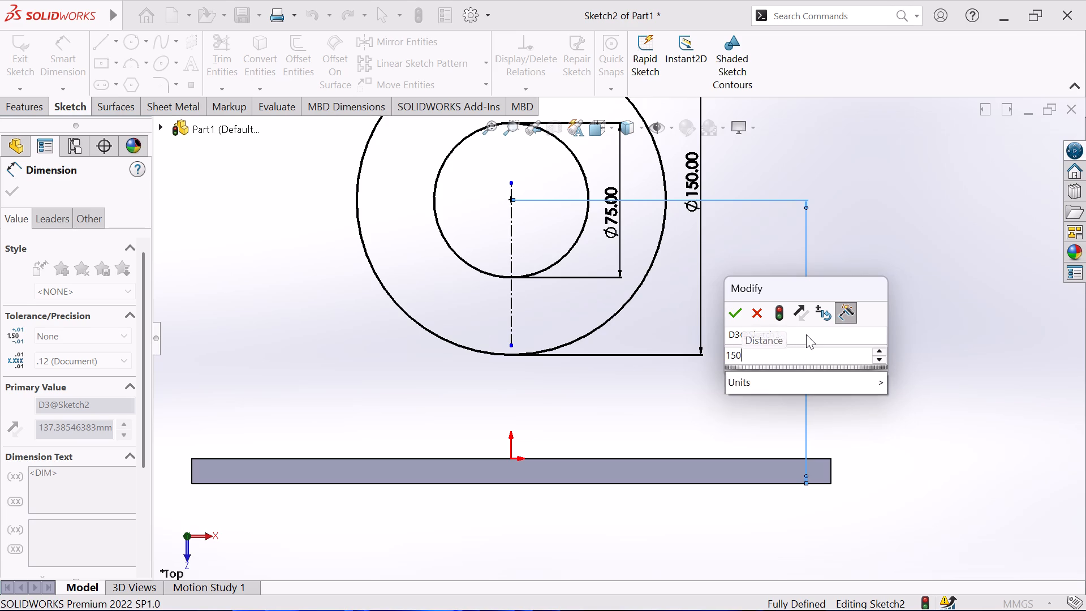
key("Return")
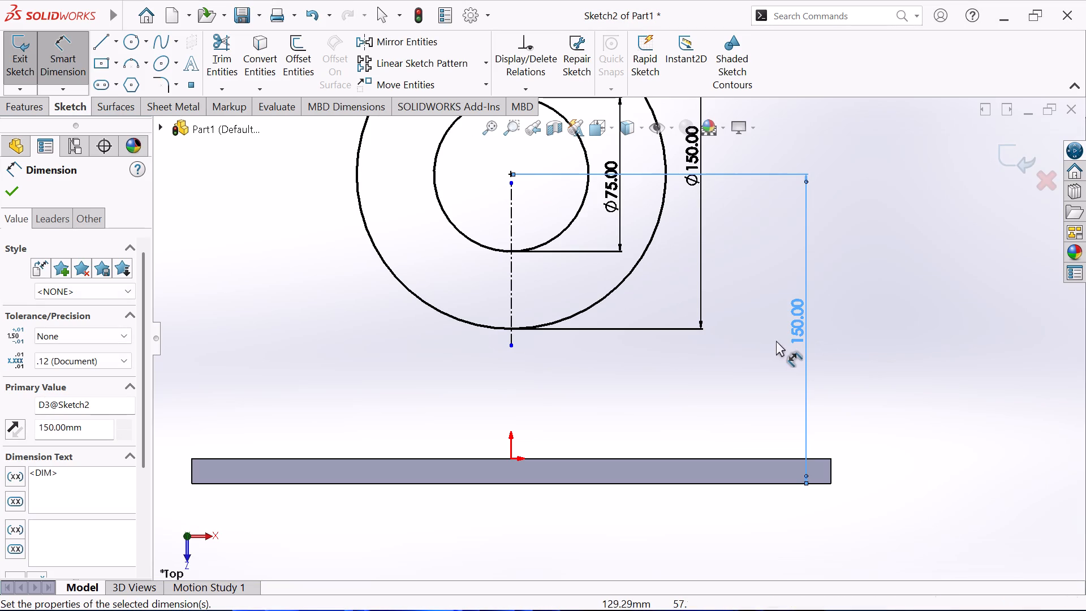
Set the distance between the circles' centre and the plate's bottom edge to 200 mm.
double_click(800, 331)
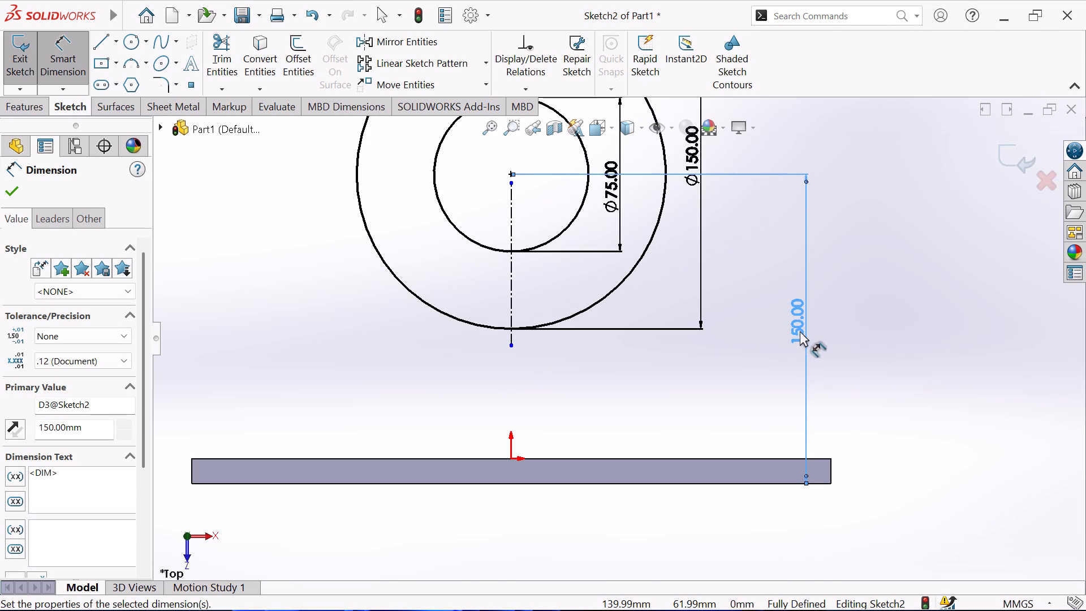
type("2000")
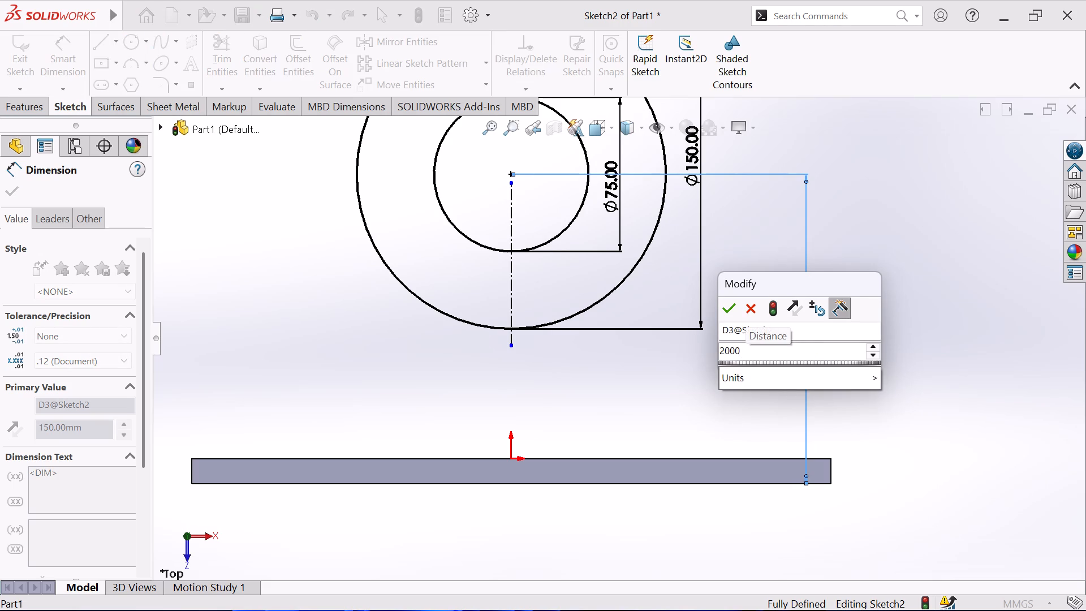
key("BackSpace")
key("Return")
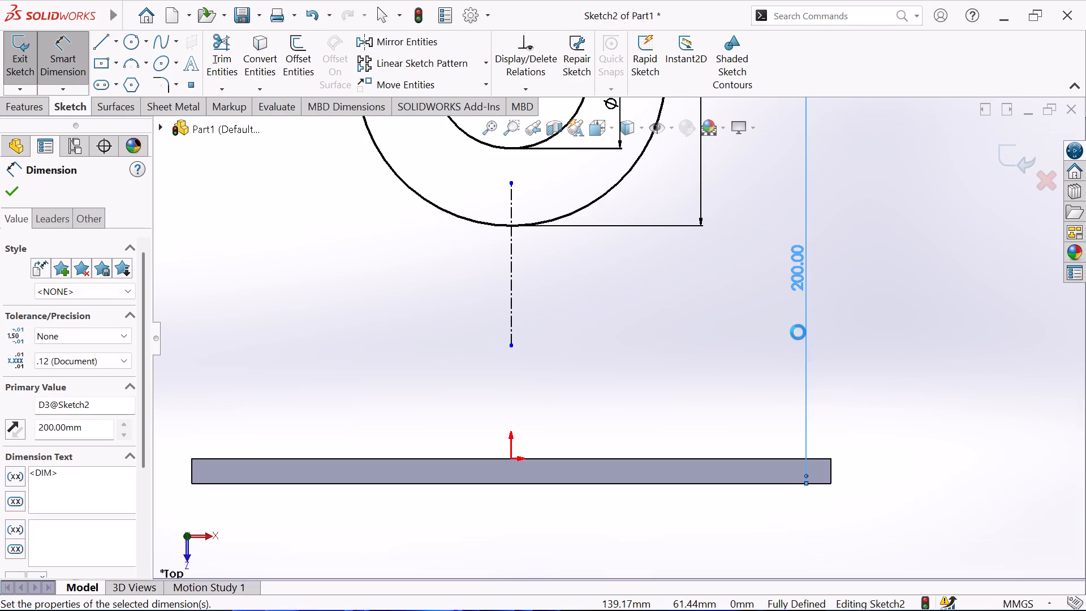
scroll(773, 276, "up", 2)
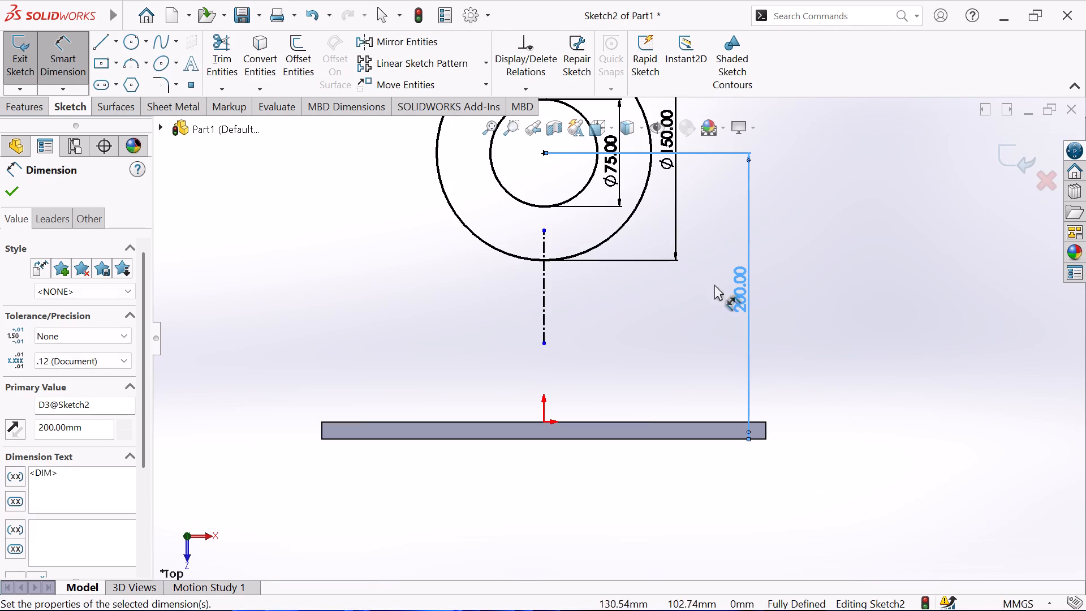
right_click(404, 269)
left_click(438, 321)
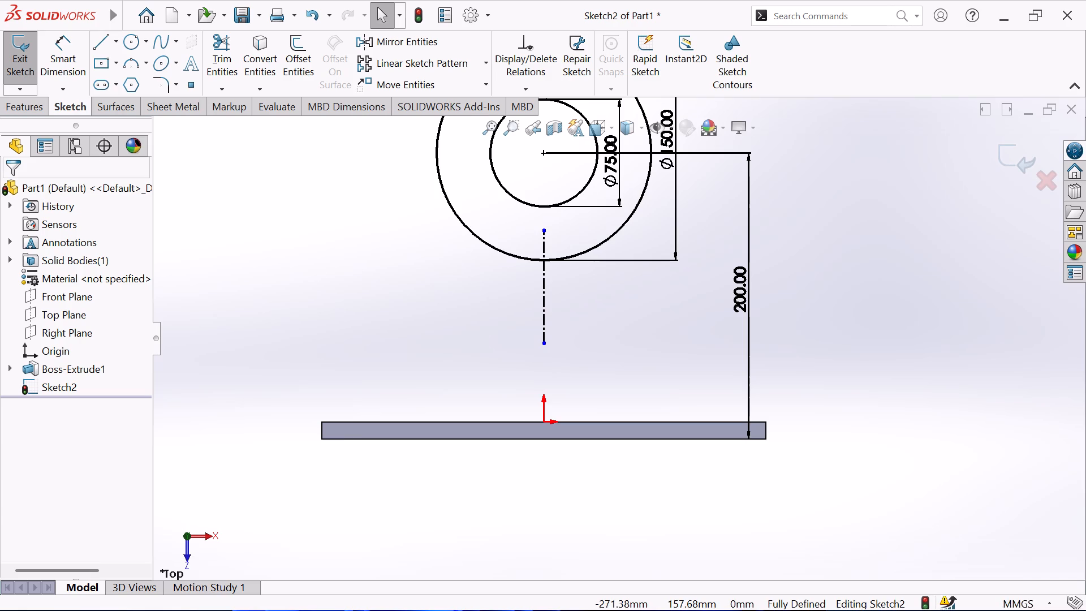
Extrude the ring profile as a Mid Plane boss with a total depth of 50 mm.
left_click(25, 111)
left_click(24, 78)
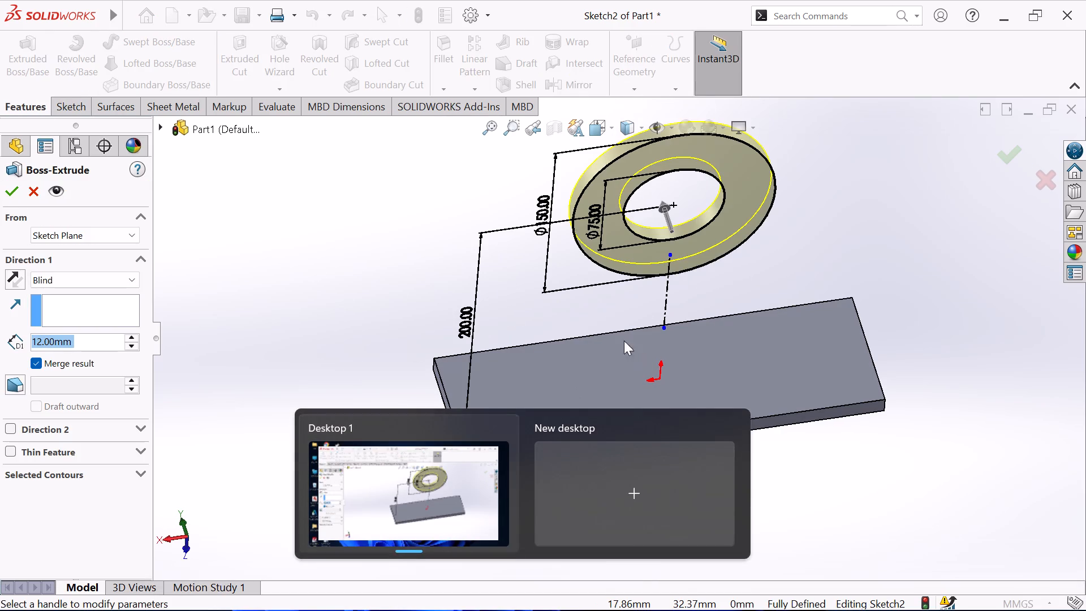
left_click(136, 282)
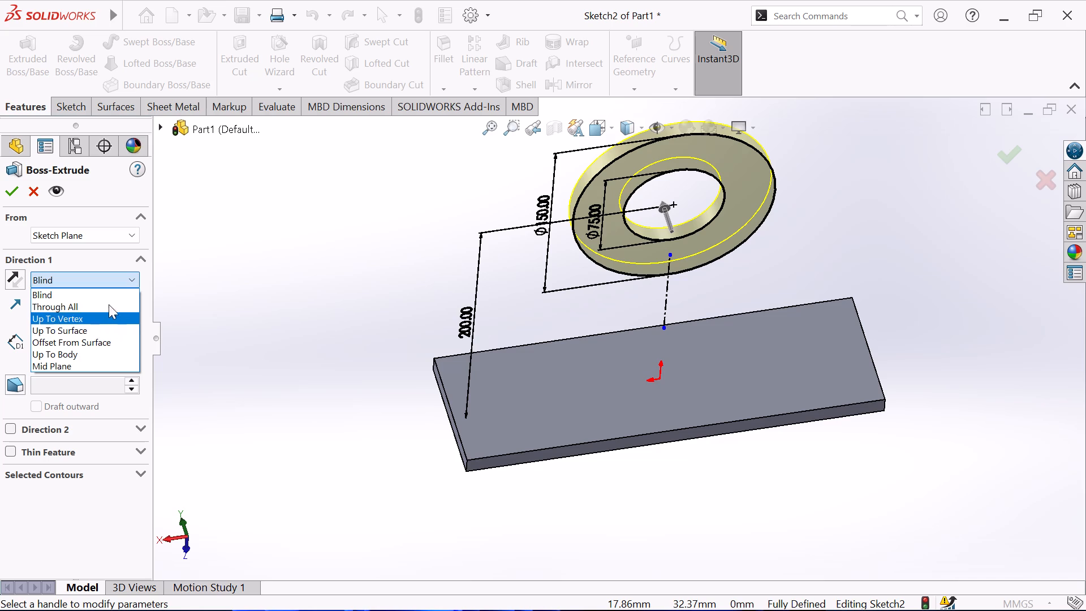
left_click(114, 367)
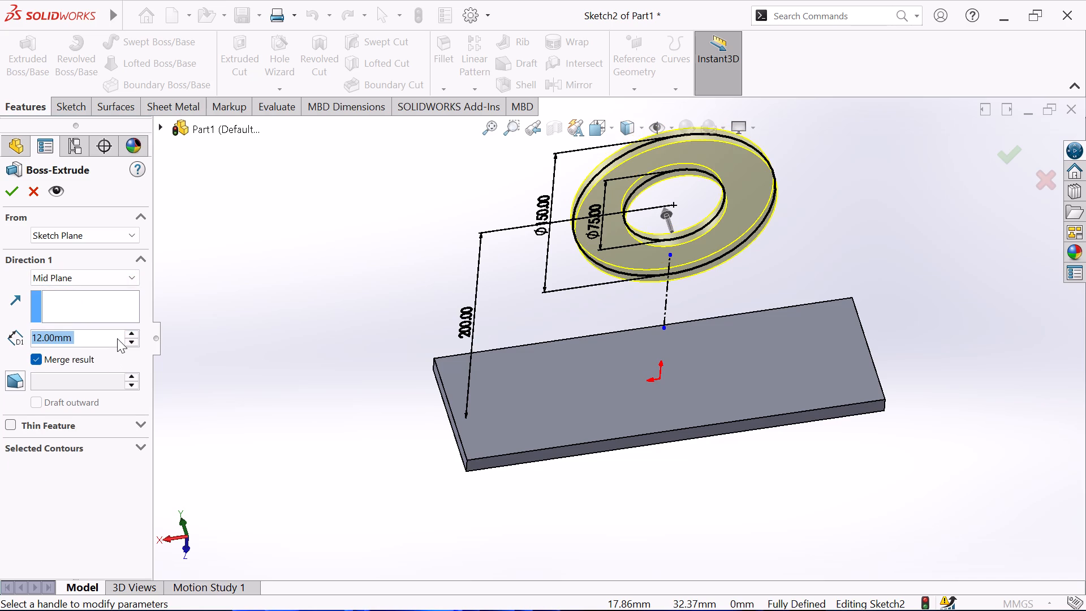
type("50")
key("Return")
key("Return")
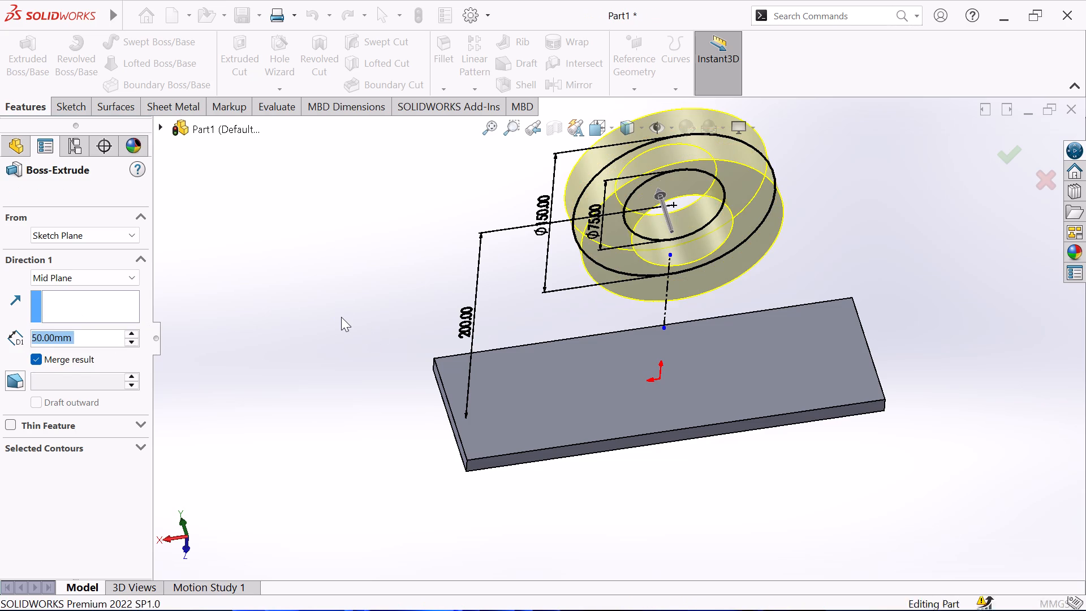
scroll(341, 313, "up", 1)
left_click(308, 294)
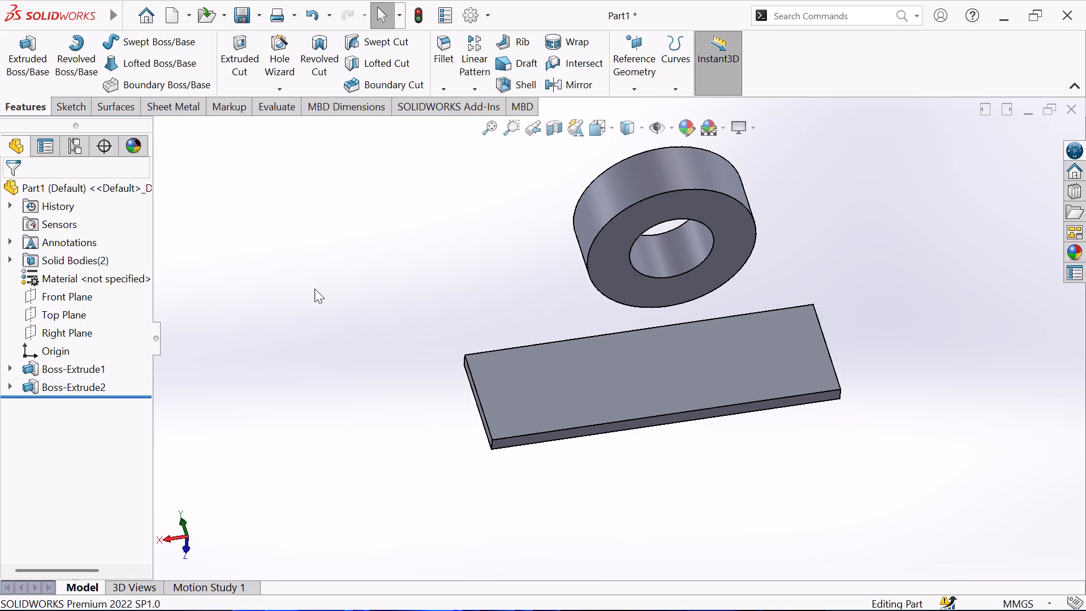
On a new Top Plane sketch, convert the ring's outer circular edge and the plate's upper 310 mm edge into sketch entities.
middle_click_drag(322, 288, 357, 282)
middle_click_drag(356, 281, 347, 261)
middle_click_drag(347, 261, 339, 229)
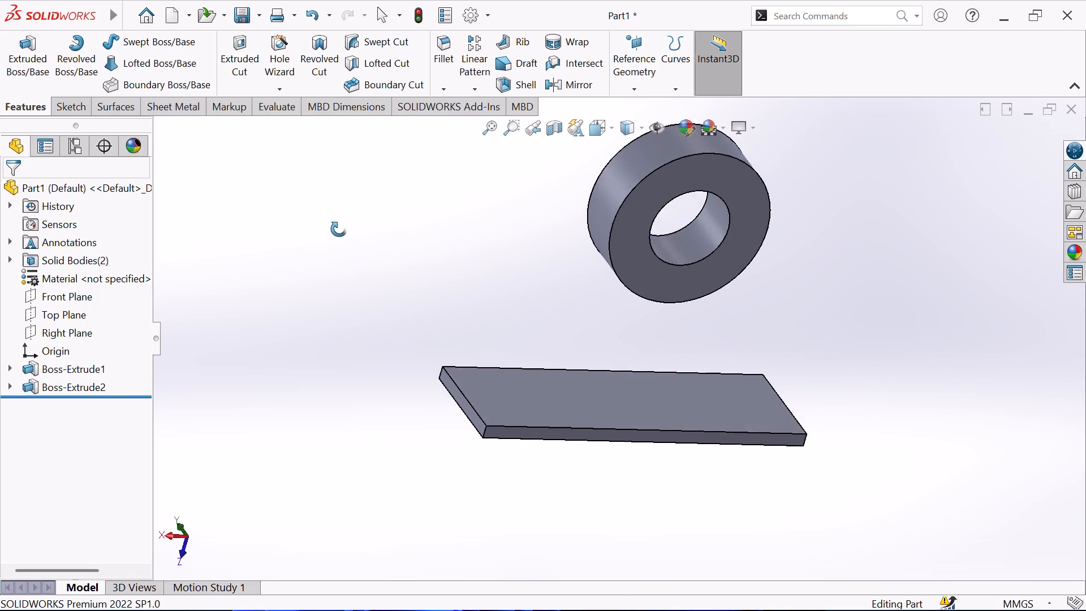
middle_click_drag(339, 229, 333, 206)
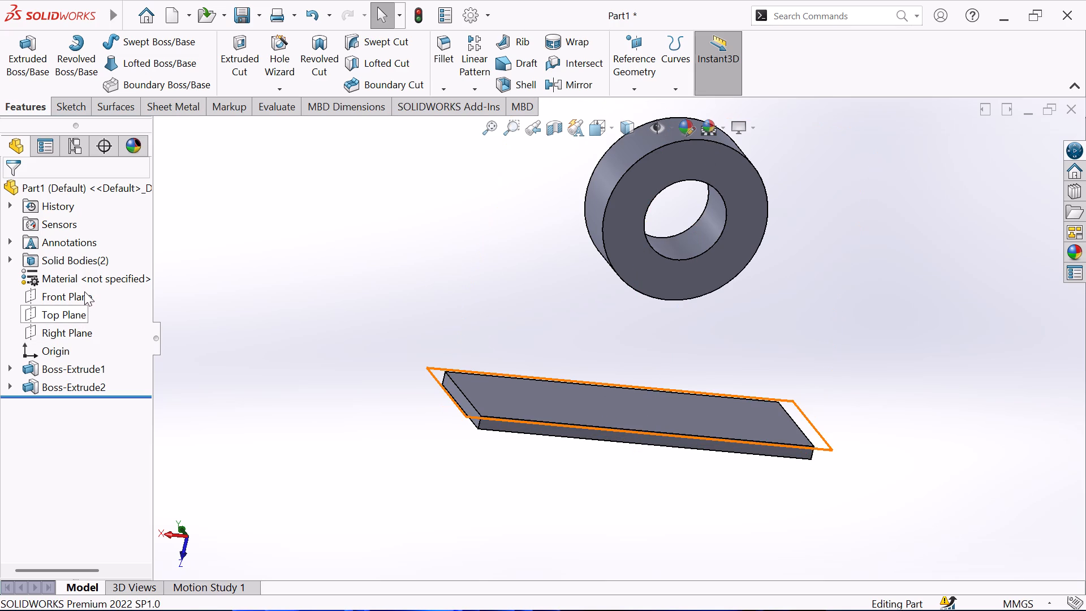
left_click(81, 319)
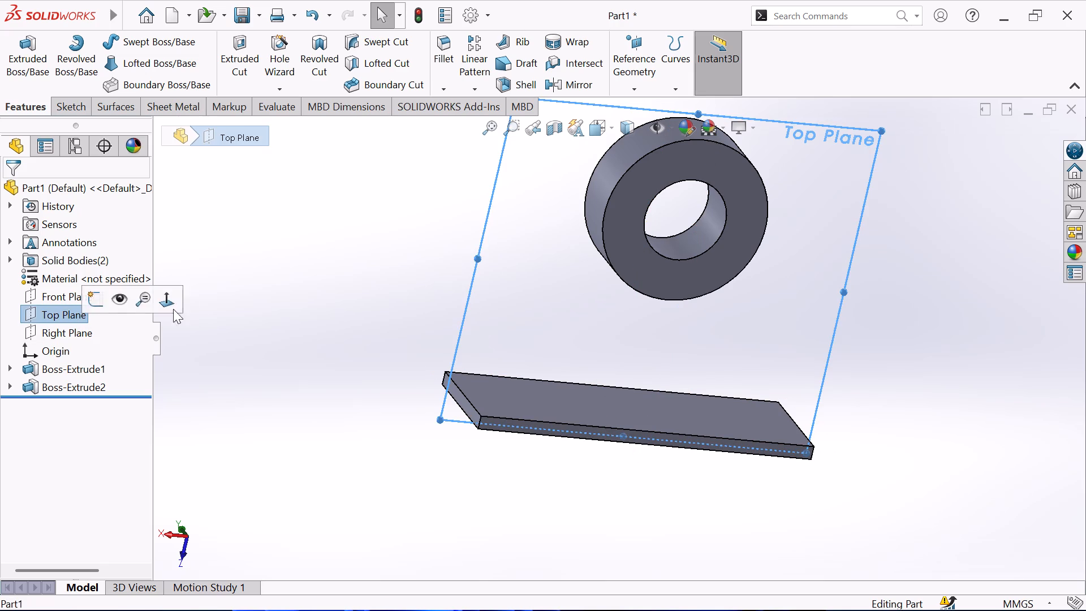
middle_click_drag(300, 264, 342, 317)
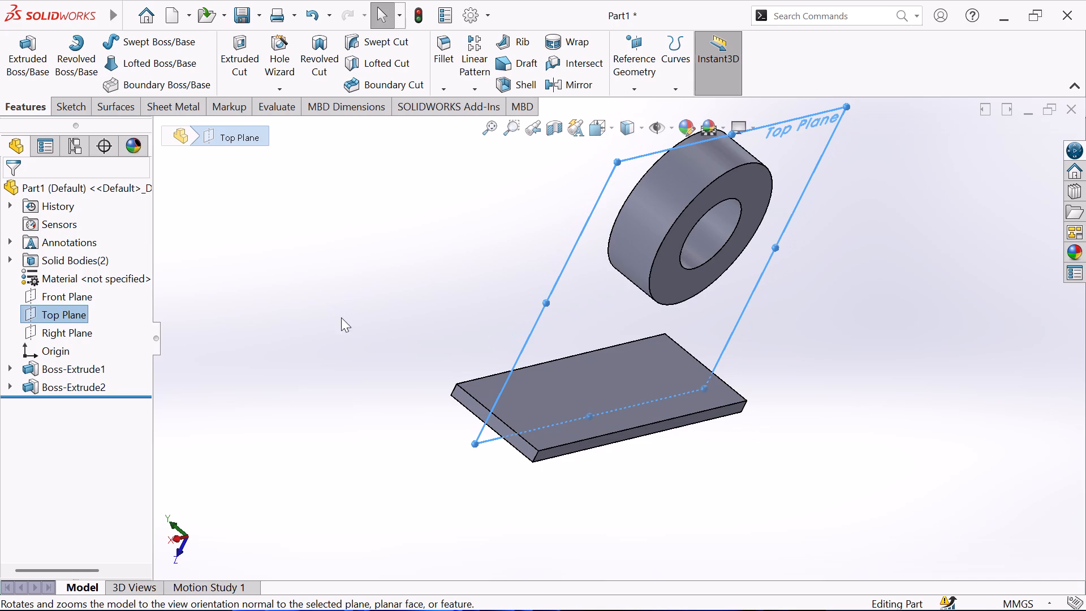
left_click(75, 110)
left_click(24, 53)
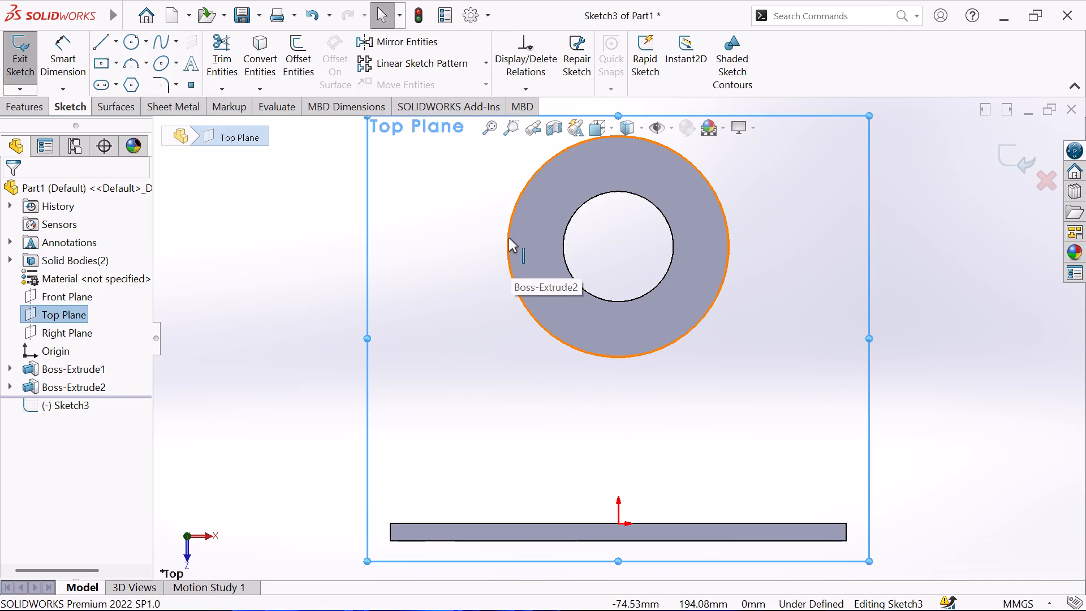
left_click(507, 236)
left_click(260, 67)
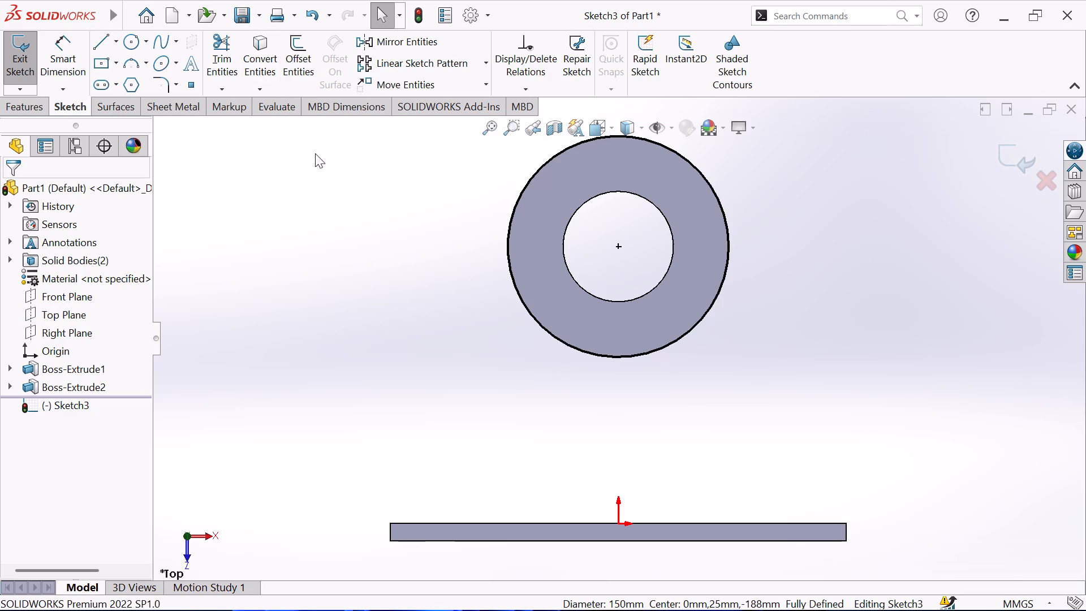
left_click(502, 523)
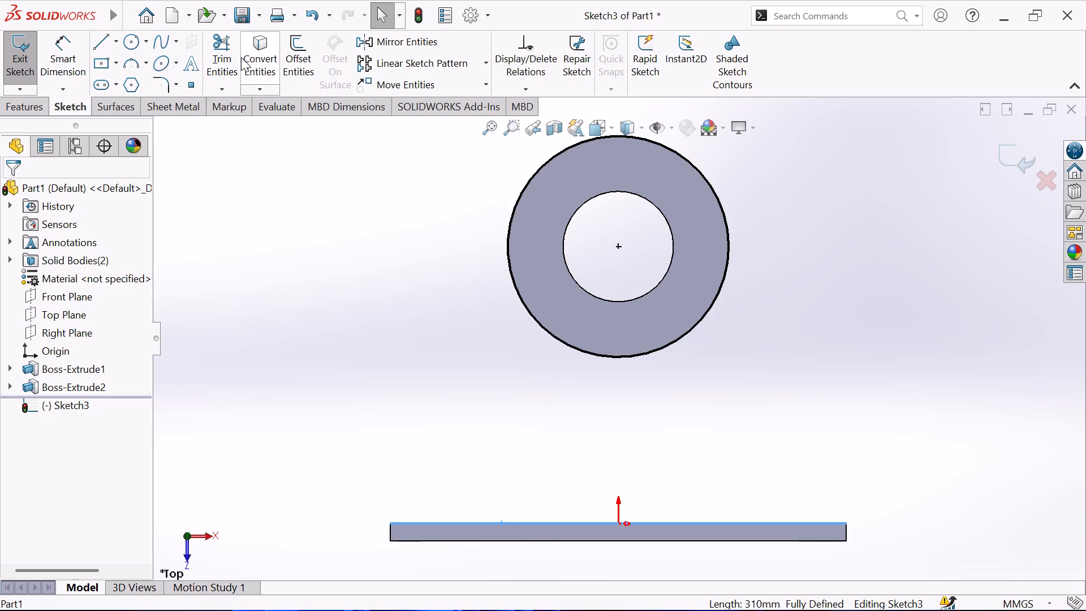
left_click(258, 67)
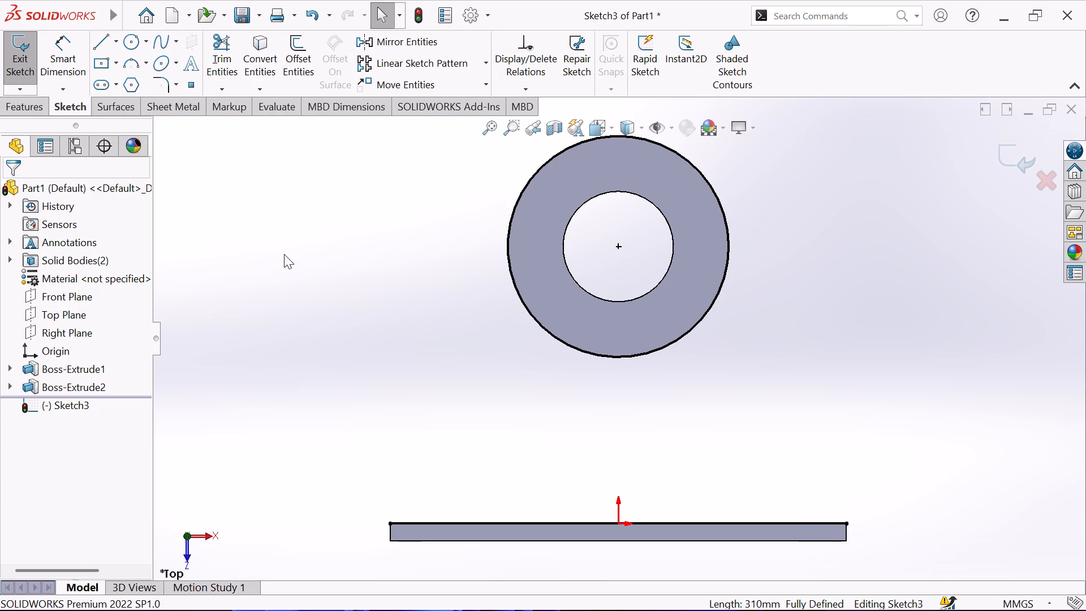
Draw a slanted line about 194 mm long from the ring's leftmost outer point down to the plate's upper edge, near its left end.
left_click(107, 46)
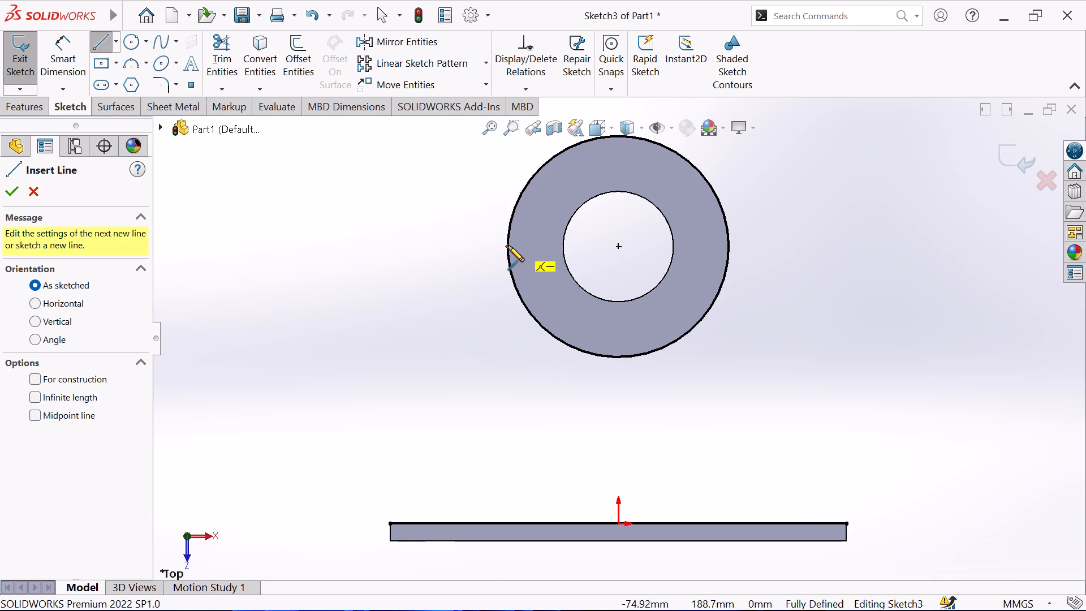
left_click(508, 246)
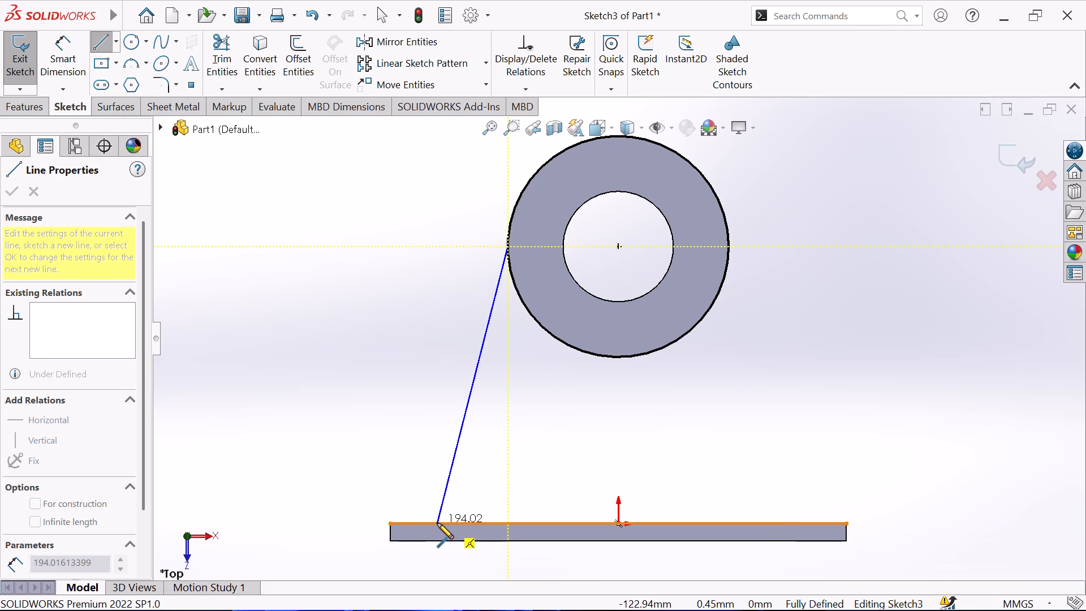
left_click(437, 523)
right_click(392, 453)
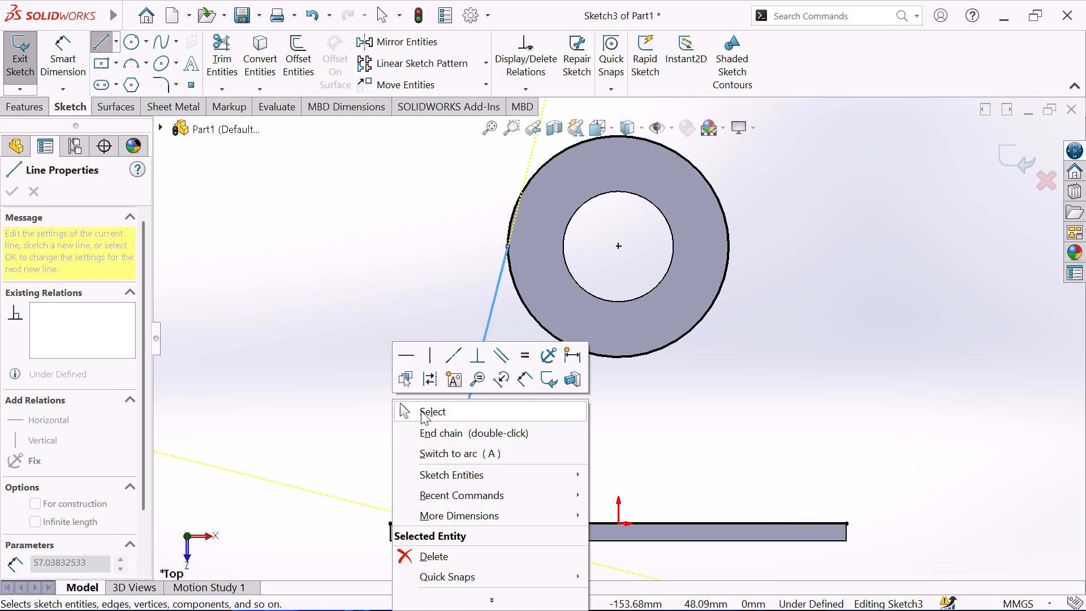
left_click(421, 408)
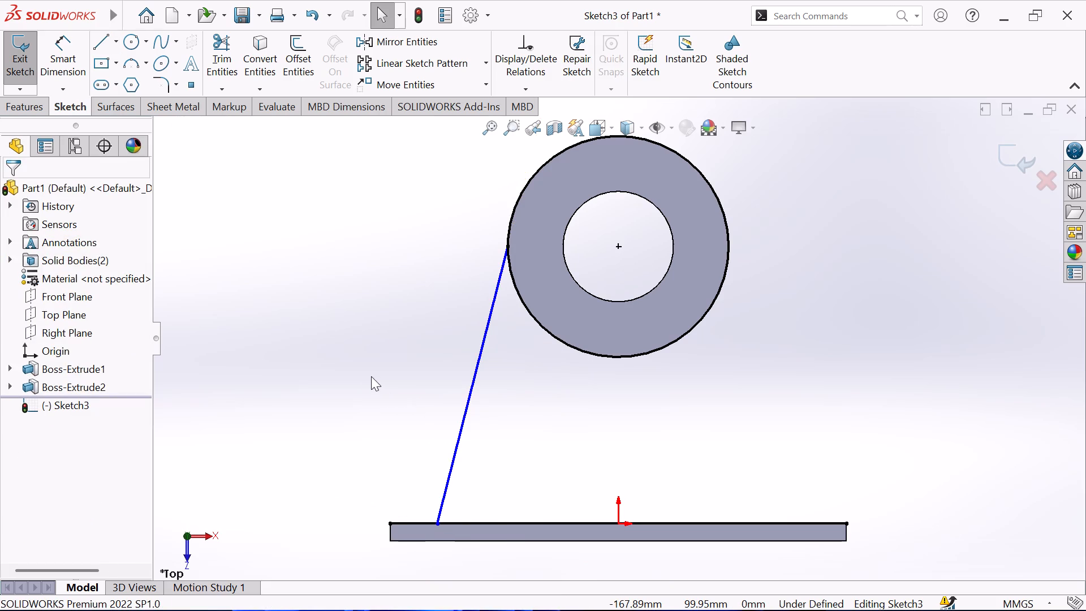
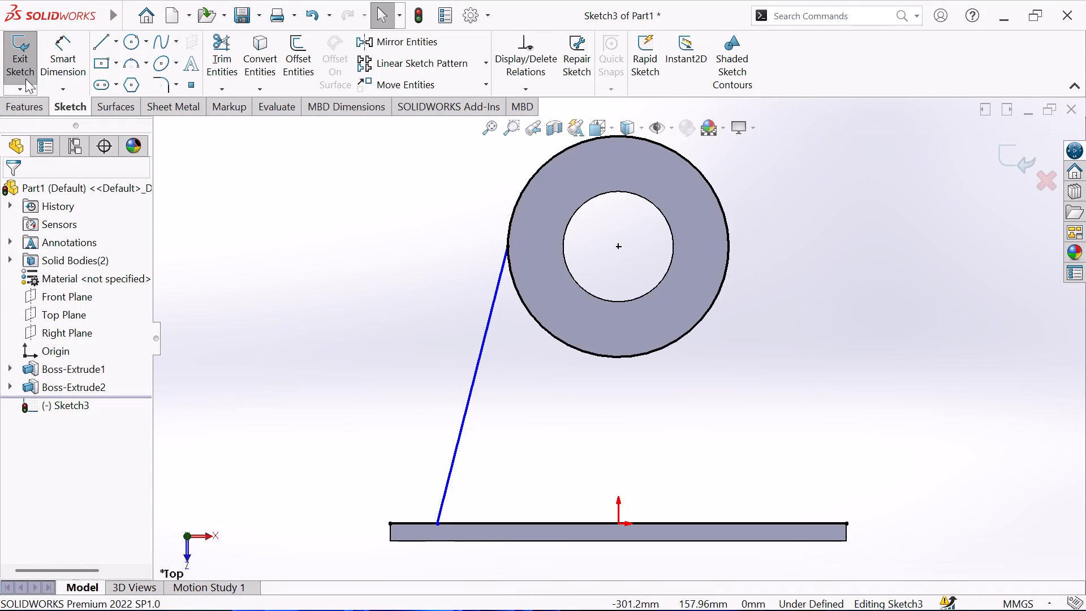
Dimension the distance from the plate's left upper corner to the slanted line's lower endpoint as 40 mm.
left_click(48, 47)
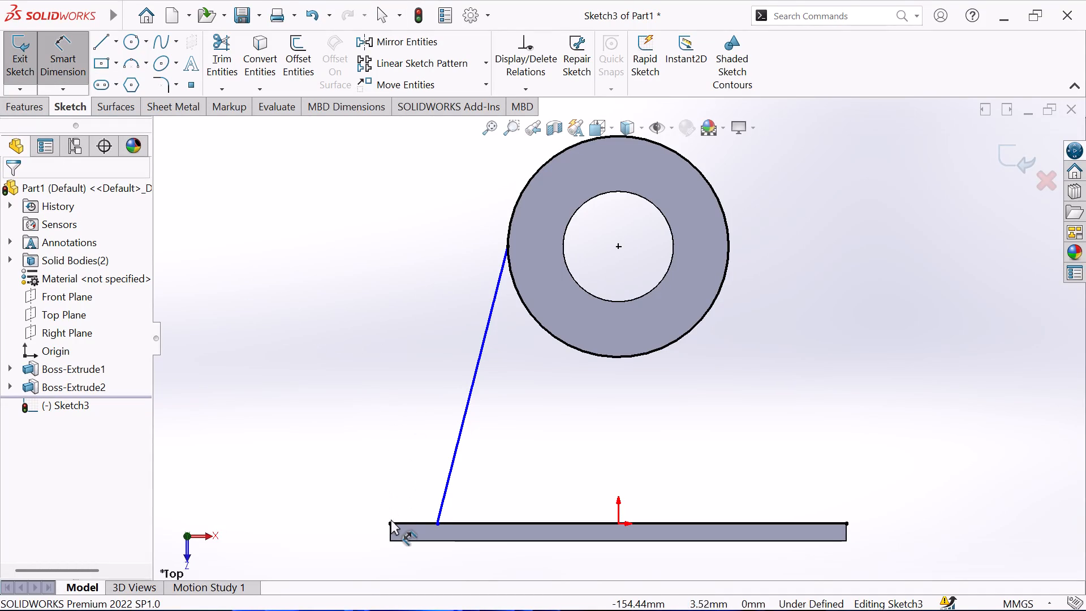
left_click(389, 524)
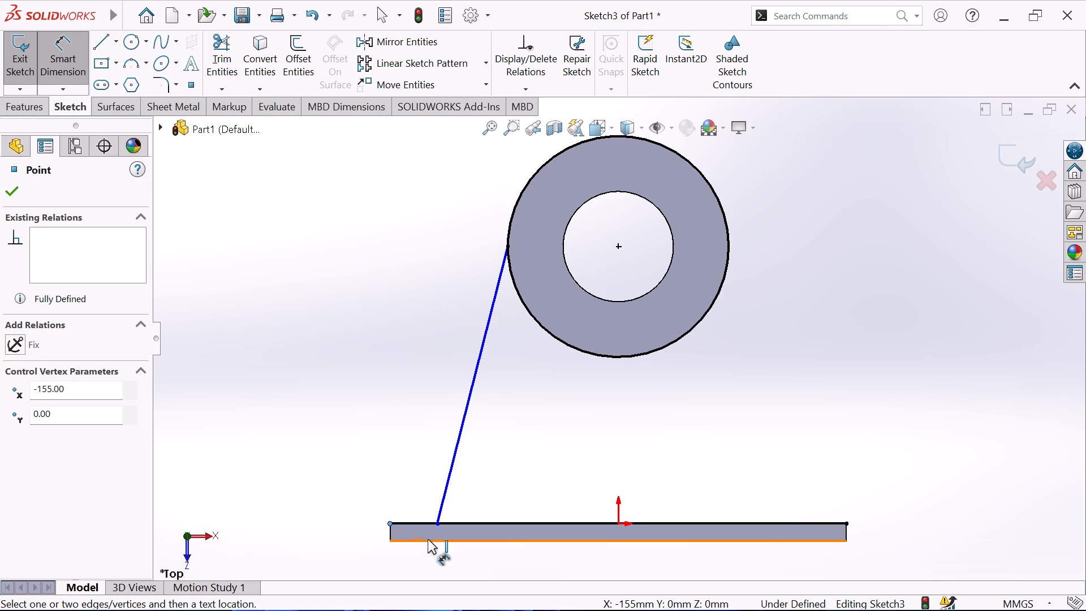
left_click(439, 523)
left_click(417, 567)
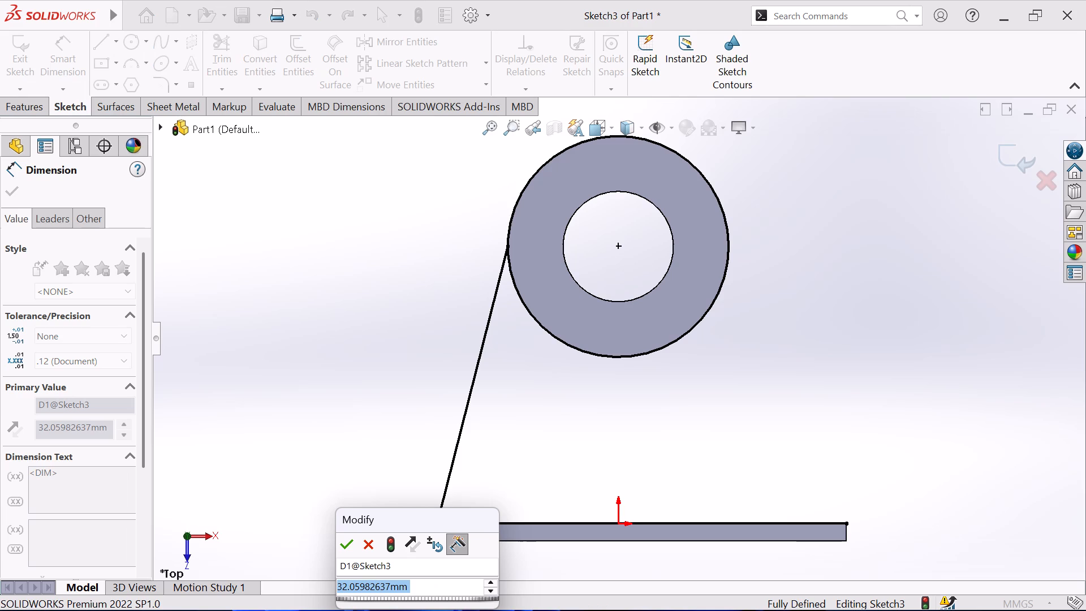
type("40")
key("Return")
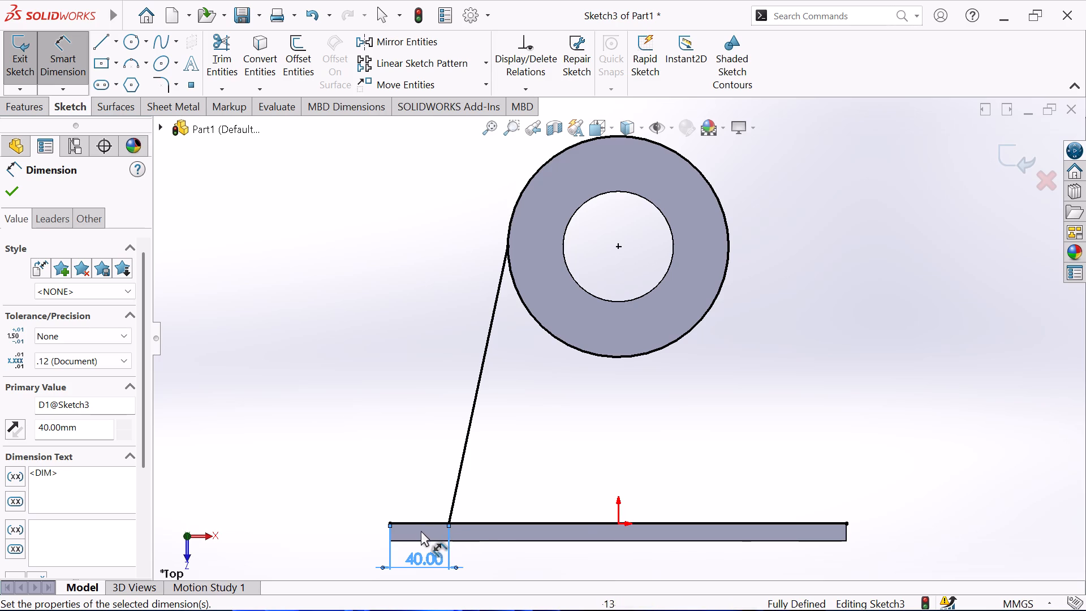
scroll(488, 526, "up", 2)
scroll(588, 507, "down", 2)
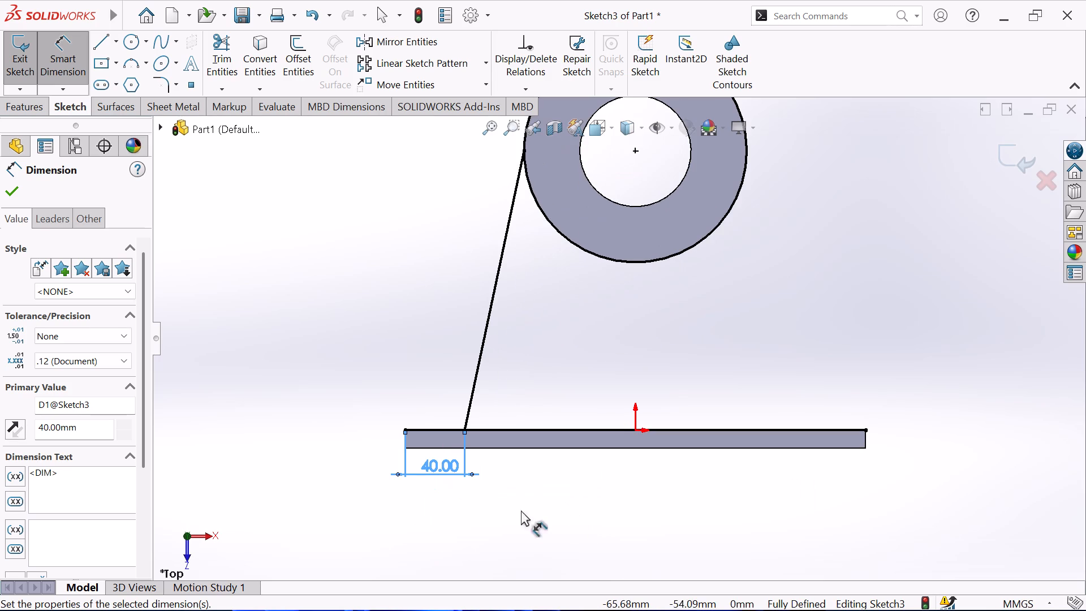
right_click(497, 502)
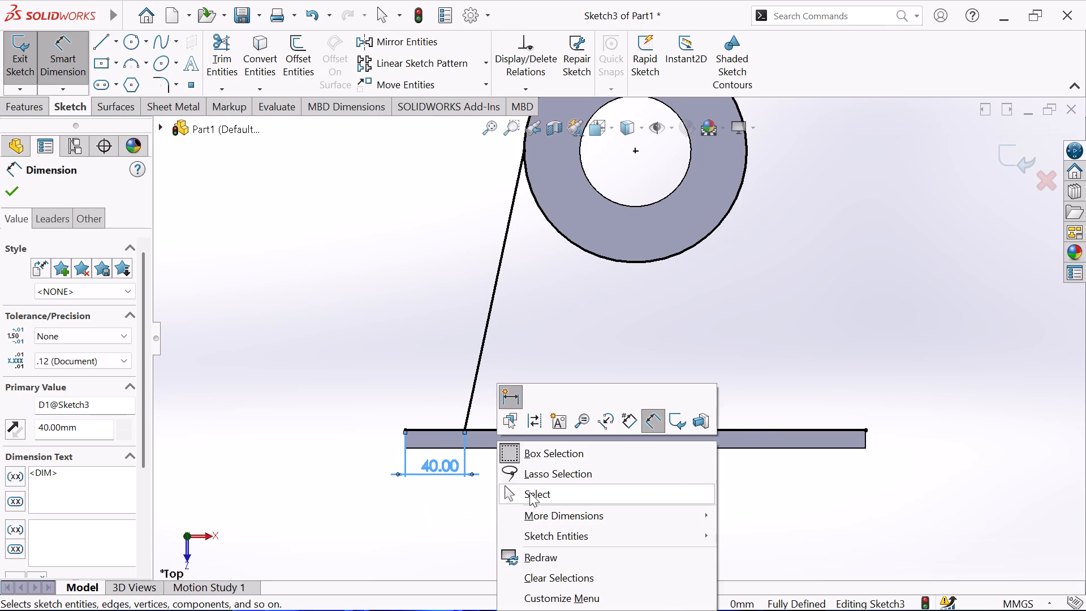
left_click(529, 492)
Set the distance from the plate's left end to the slanted line's foot to 35 mm.
double_click(449, 472)
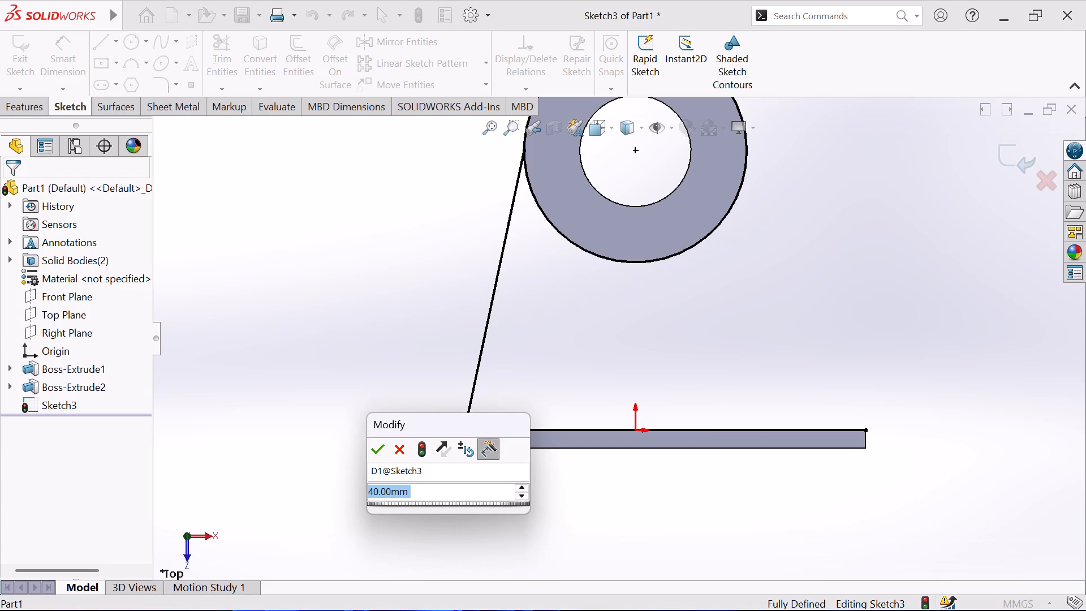
type("35")
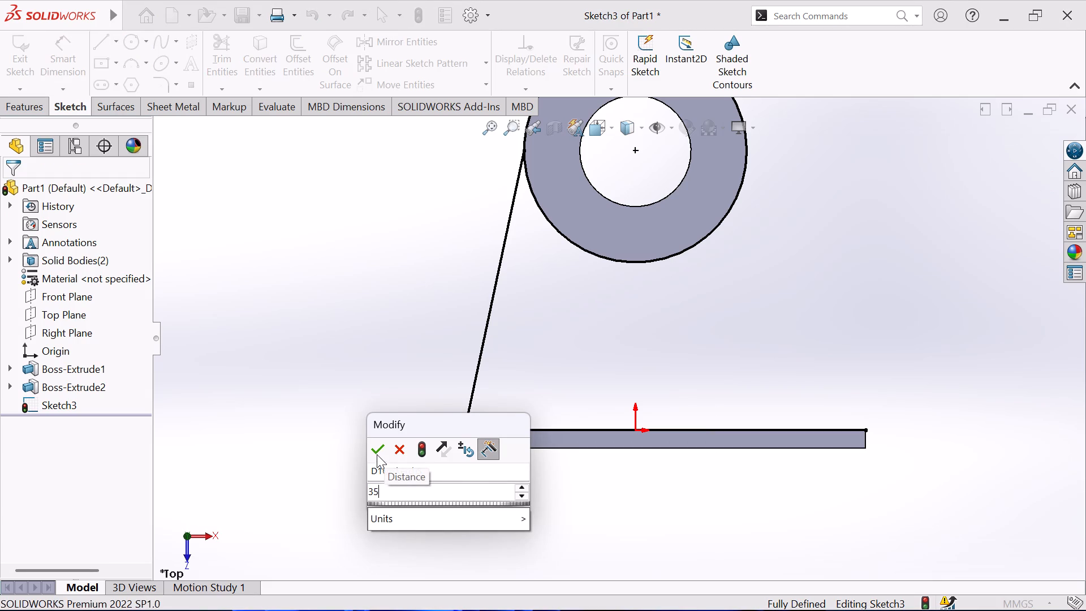
left_click(377, 453)
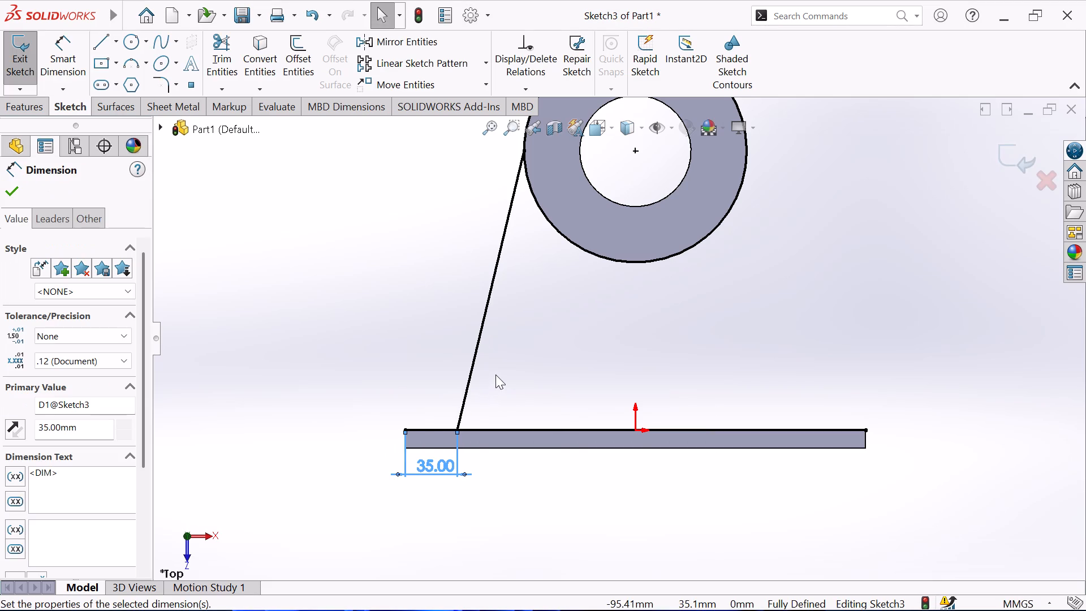
Offset the slanted line by 8 mm, reversed toward the plate's centre.
scroll(497, 370, "up", 2)
scroll(629, 292, "down", 1)
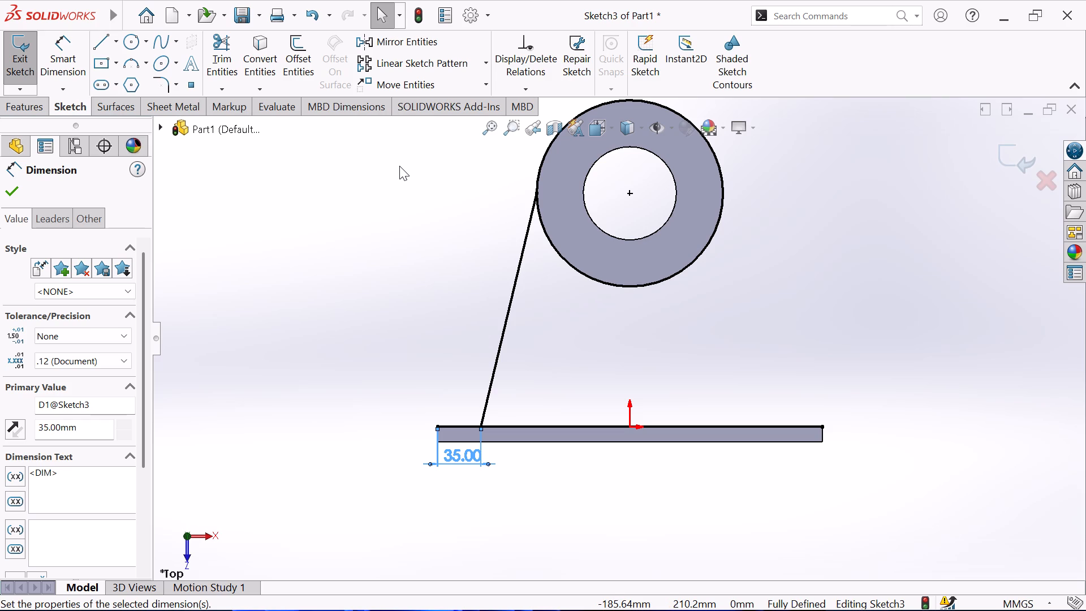
left_click(293, 52)
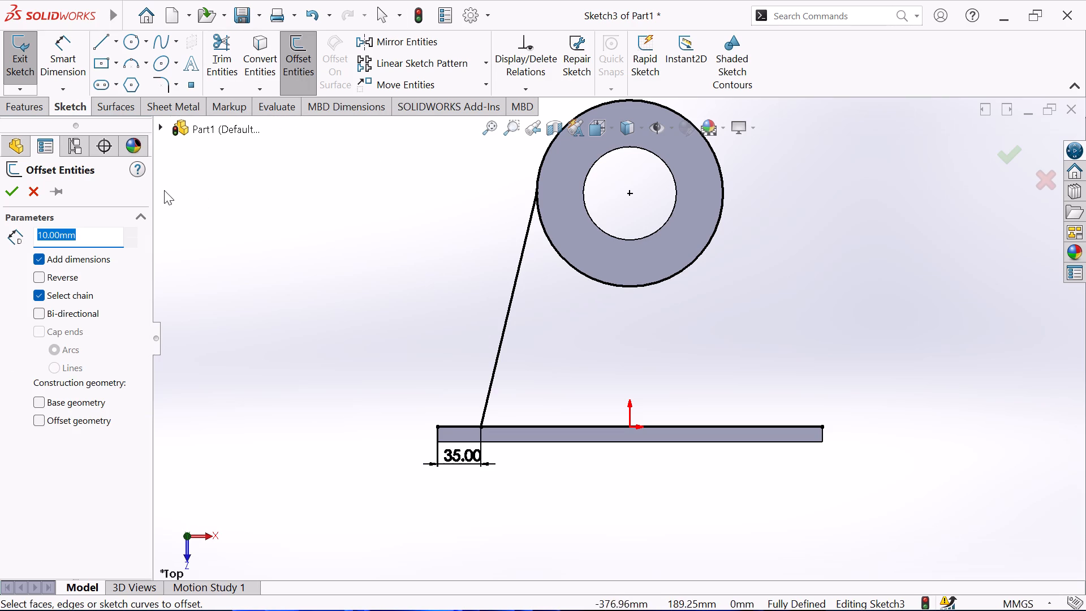
key("8")
left_click(242, 206)
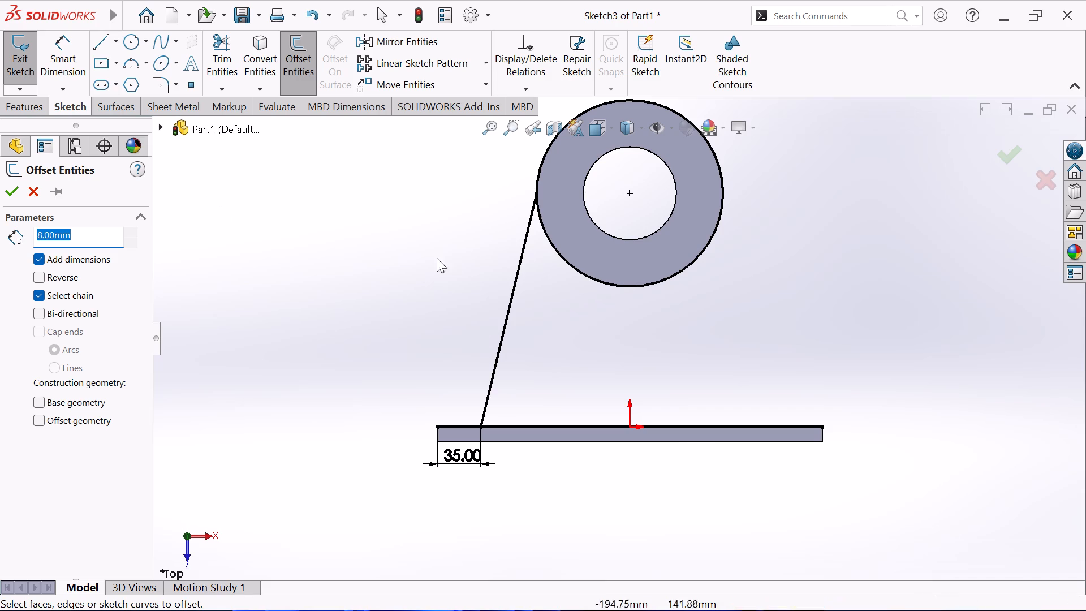
left_click(519, 270)
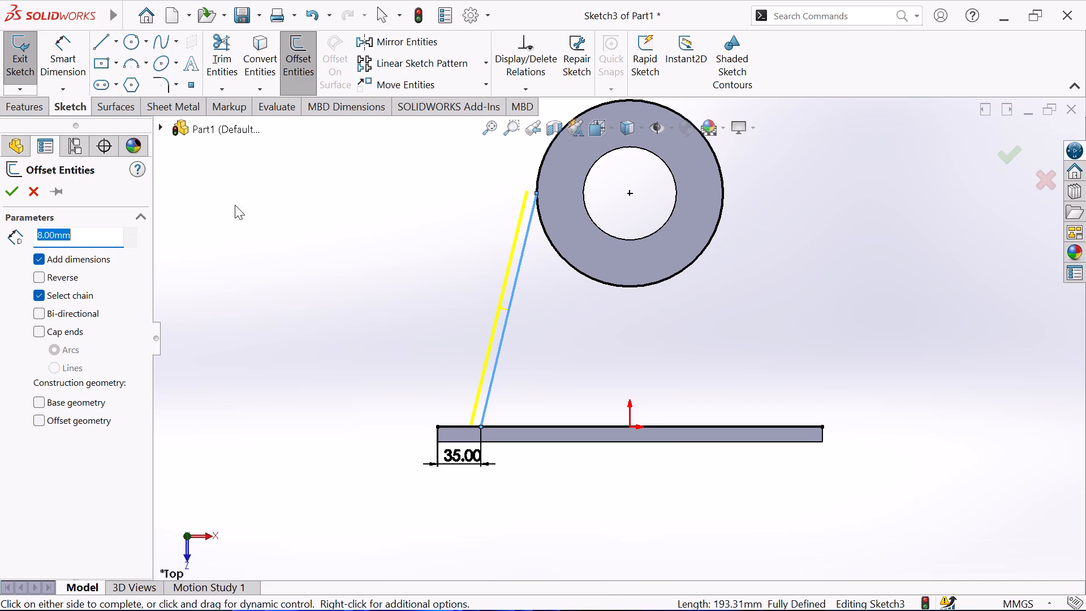
left_click(42, 278)
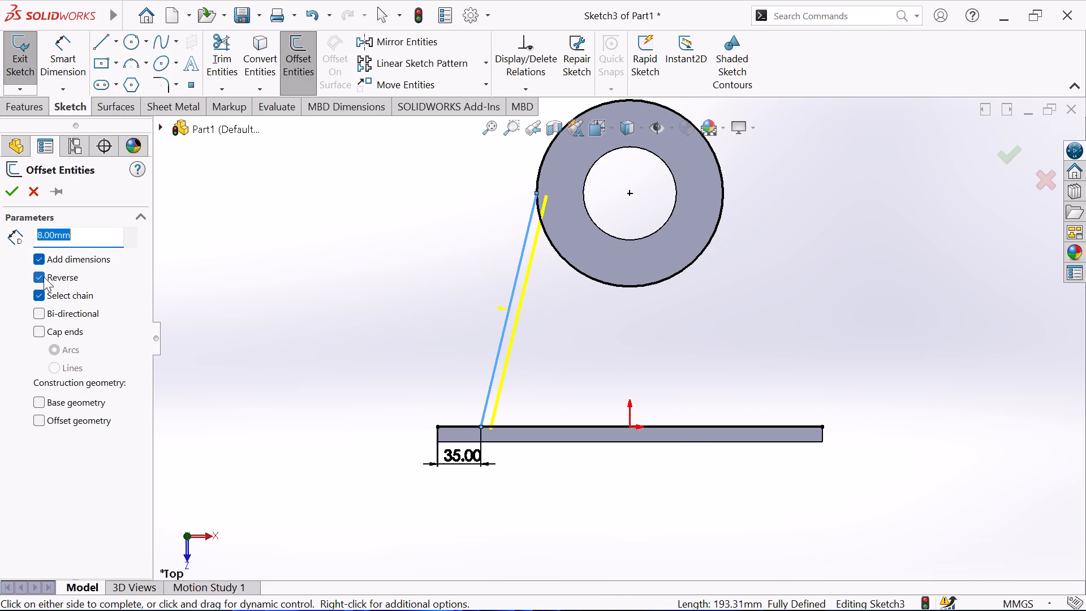
left_click(13, 195)
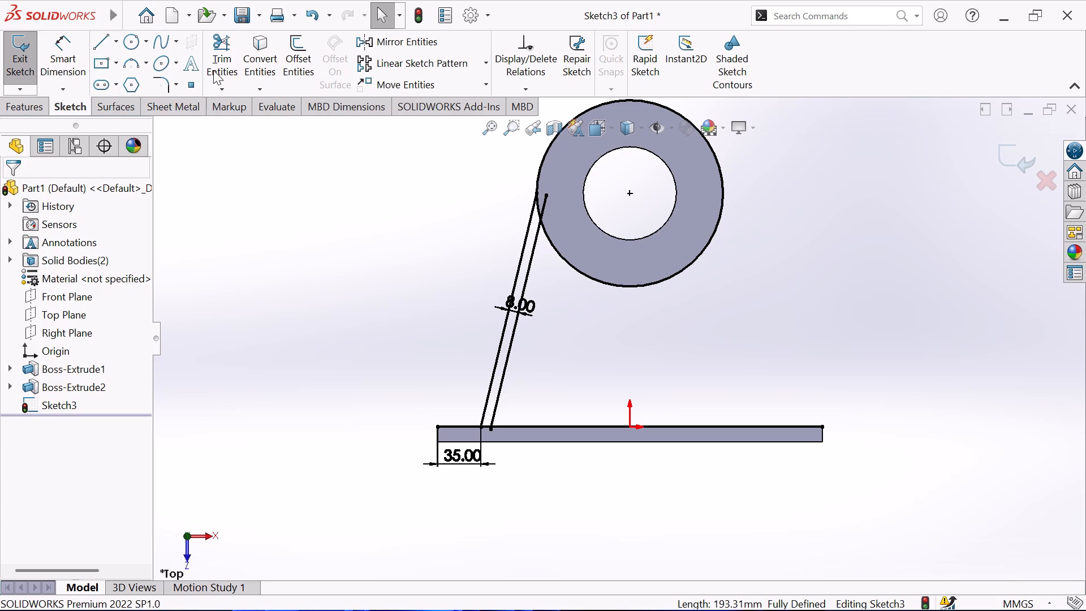
Trim the offset line's overhanging ends and the excess plate-edge line and ring circle, leaving only the closed slanted strip profile.
left_click(223, 61)
scroll(604, 222, "down", 2)
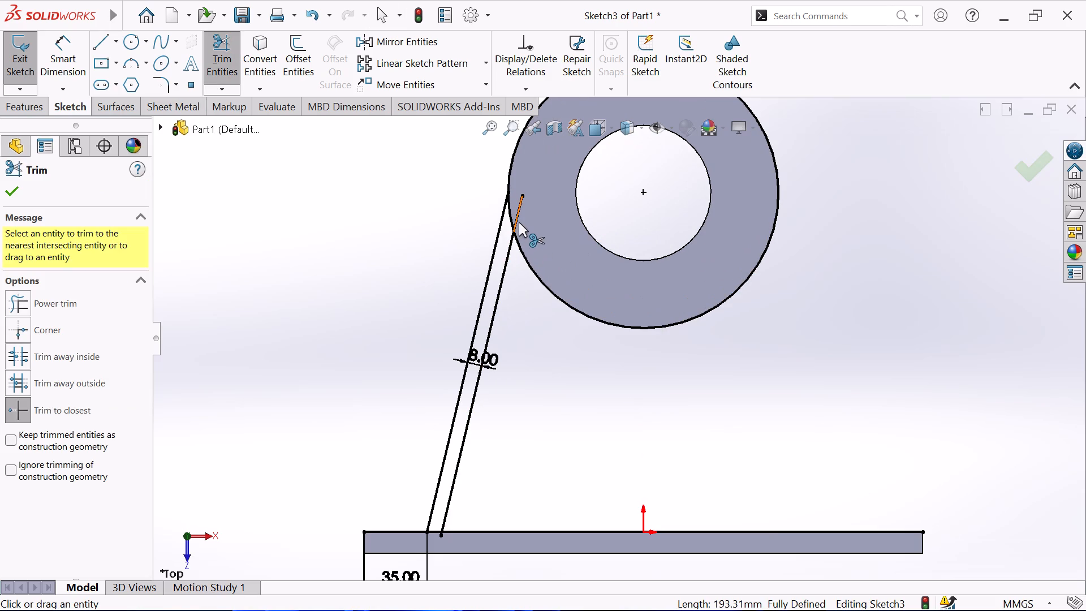
left_click(519, 221)
scroll(445, 538, "down", 2)
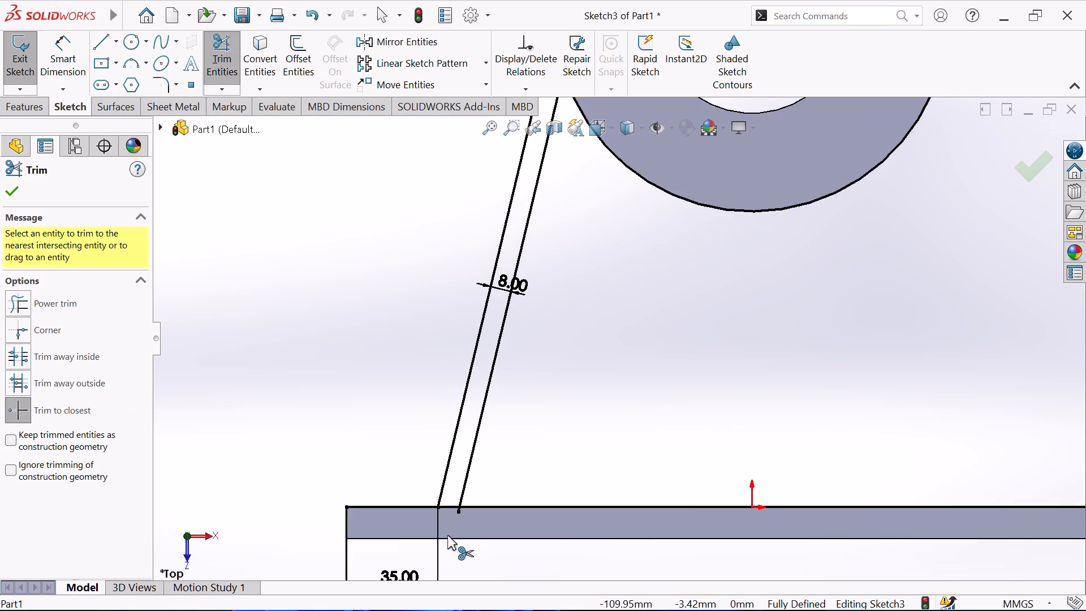
scroll(447, 535, "down", 1)
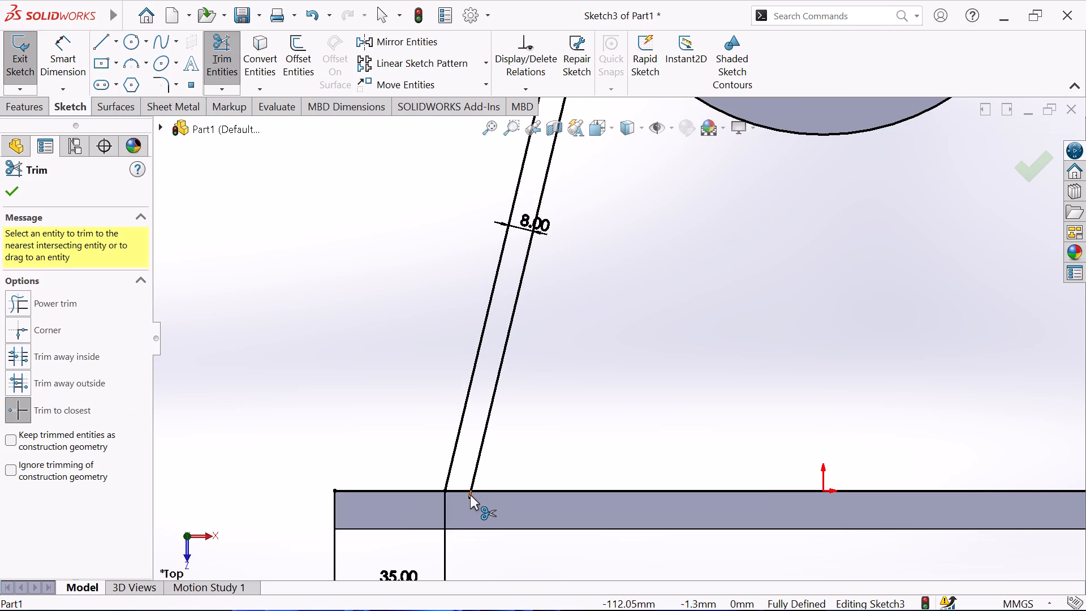
left_click(470, 495)
left_click(504, 490)
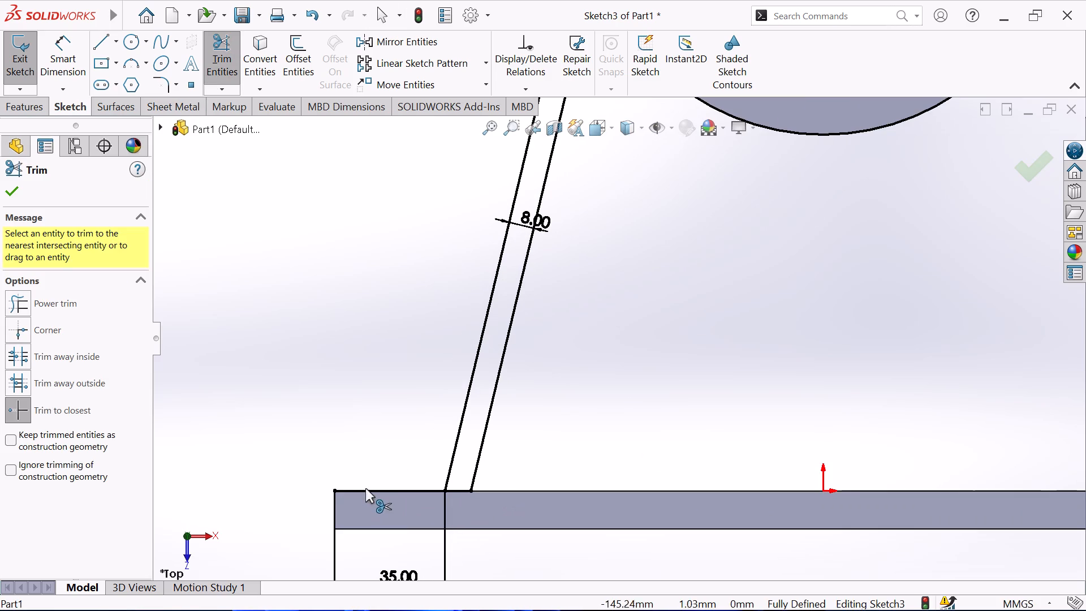
left_click(367, 491)
scroll(778, 330, "up", 3)
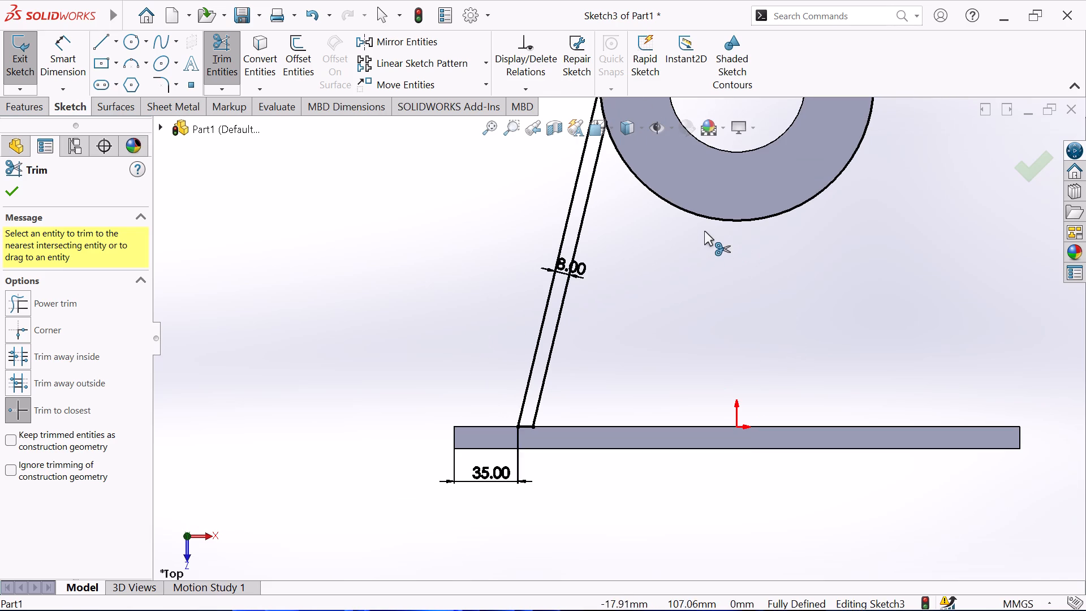
left_click(708, 221)
scroll(710, 218, "up", 4)
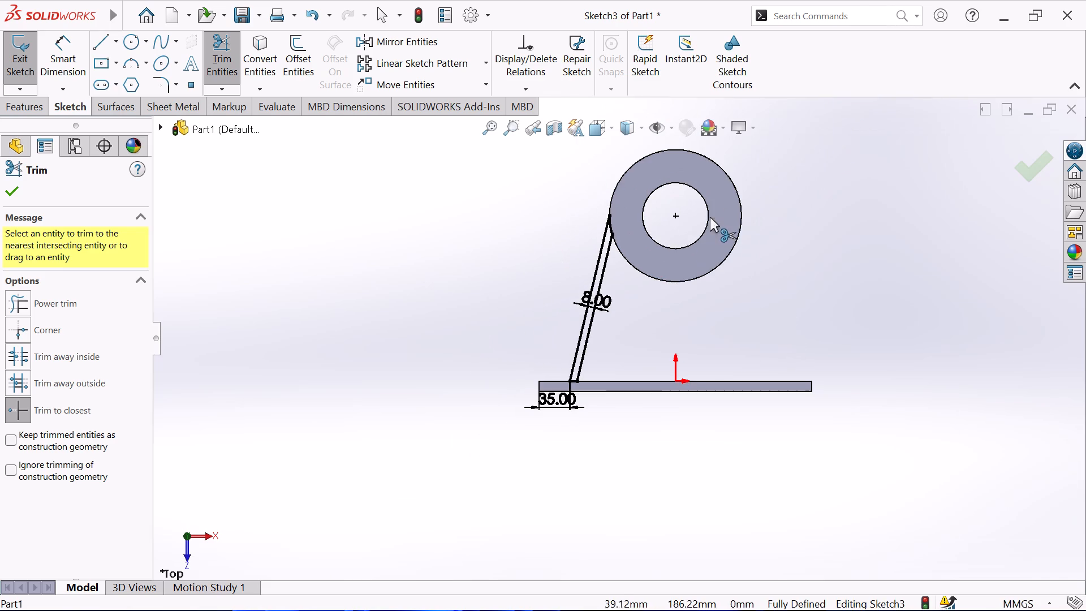
scroll(740, 163, "down", 3)
right_click(331, 257)
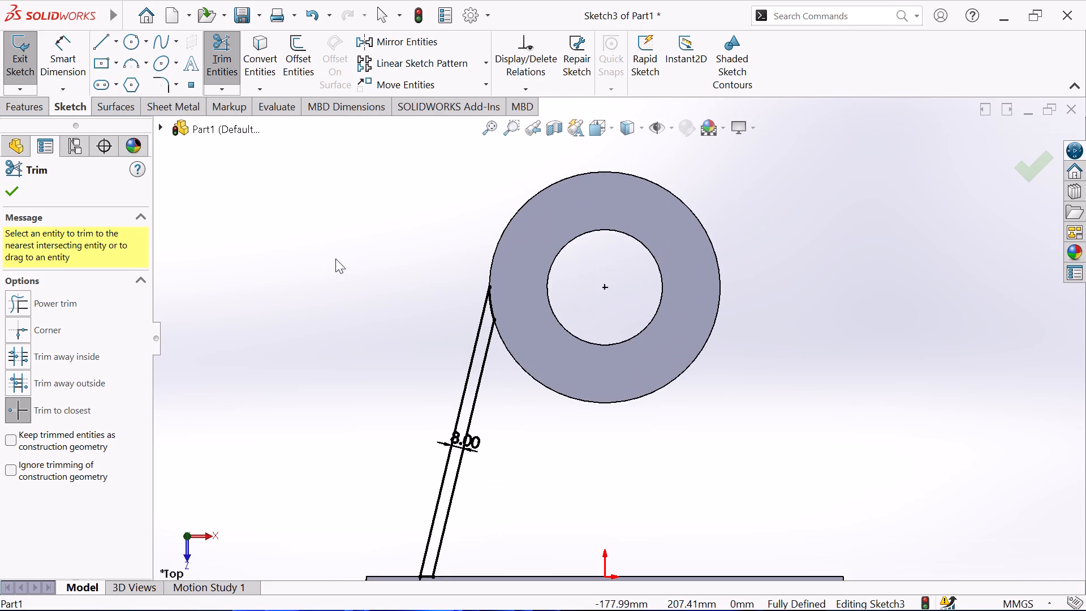
left_click(372, 312)
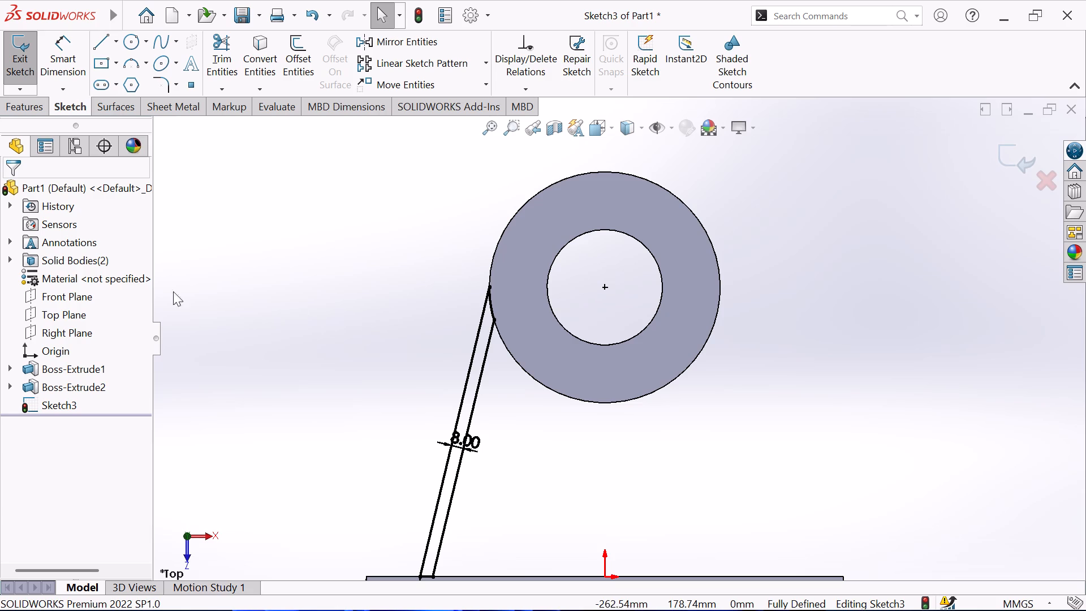
Extrude the slanted strip profile as a Mid Plane boss with a total depth of 65 mm, merging the result.
left_click(38, 111)
left_click(38, 61)
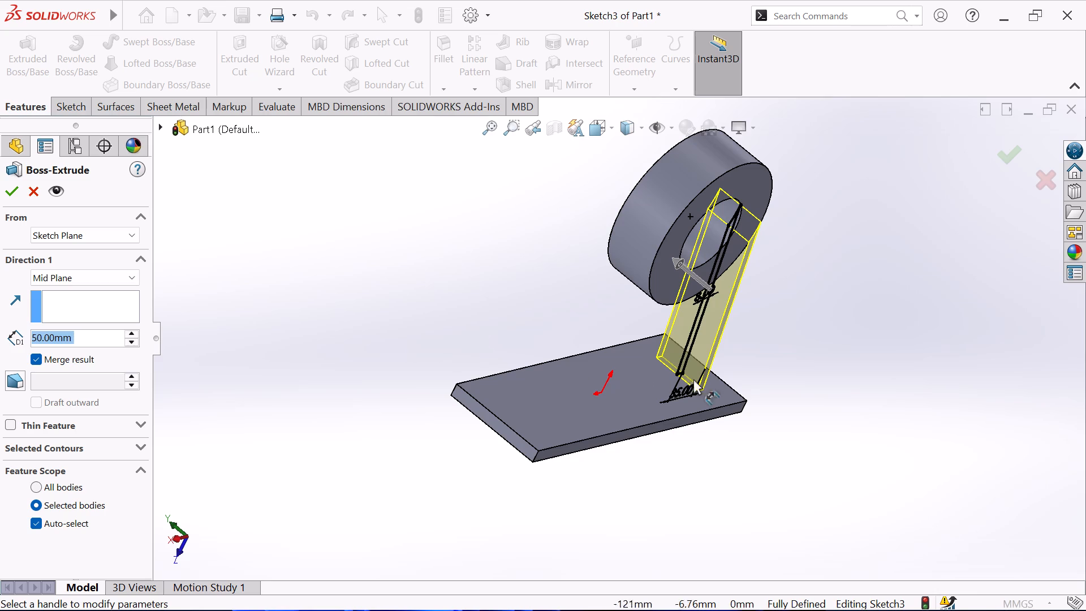
middle_click_drag(778, 343, 771, 337)
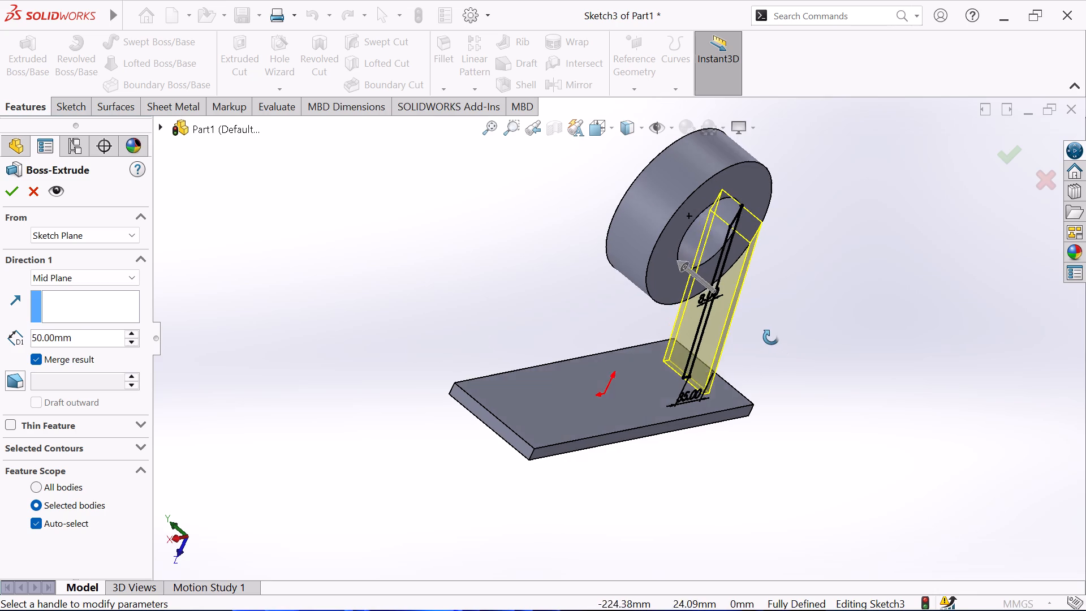
middle_click_drag(771, 337, 672, 354)
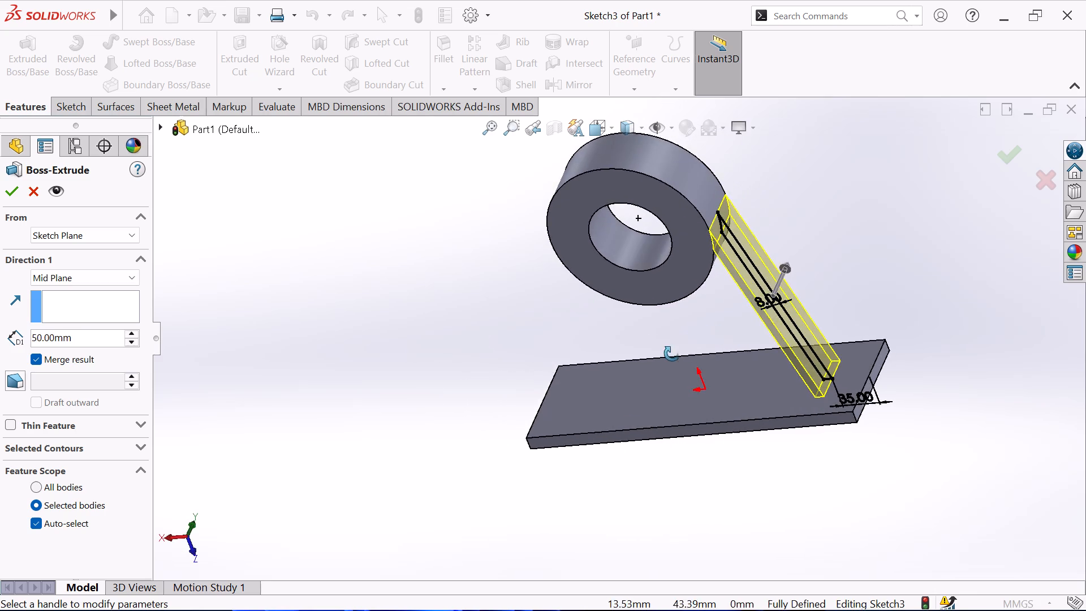
middle_click_drag(672, 354, 633, 376)
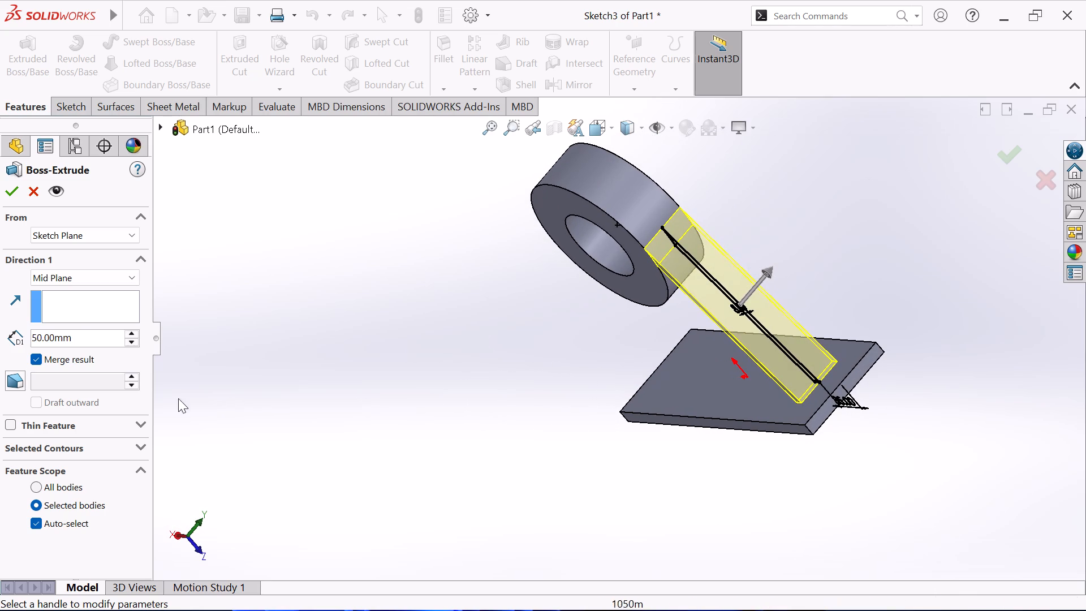
double_click(88, 336)
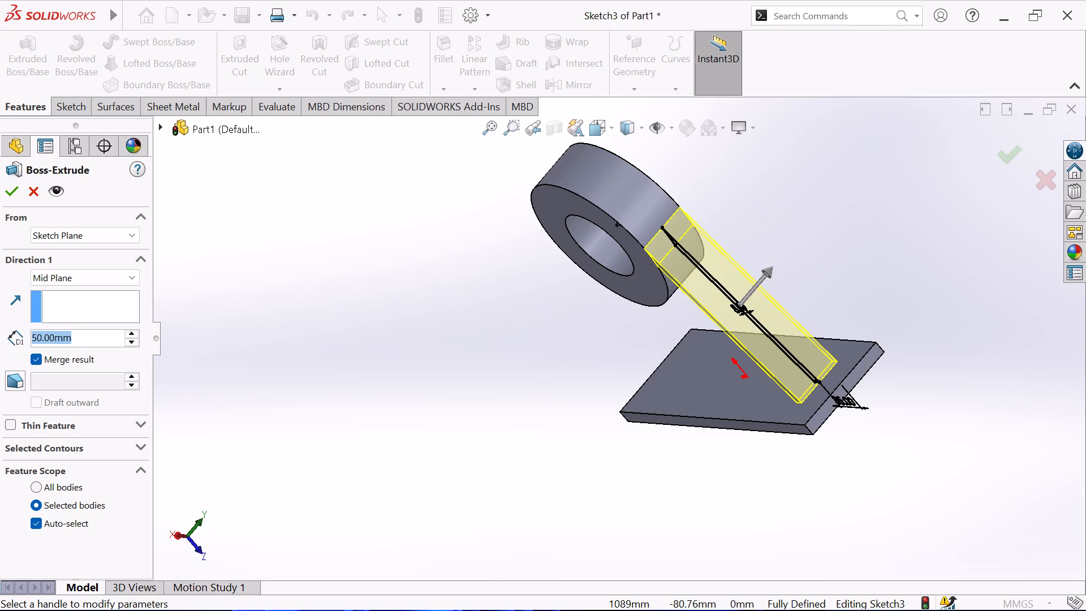
type("65")
key("Return")
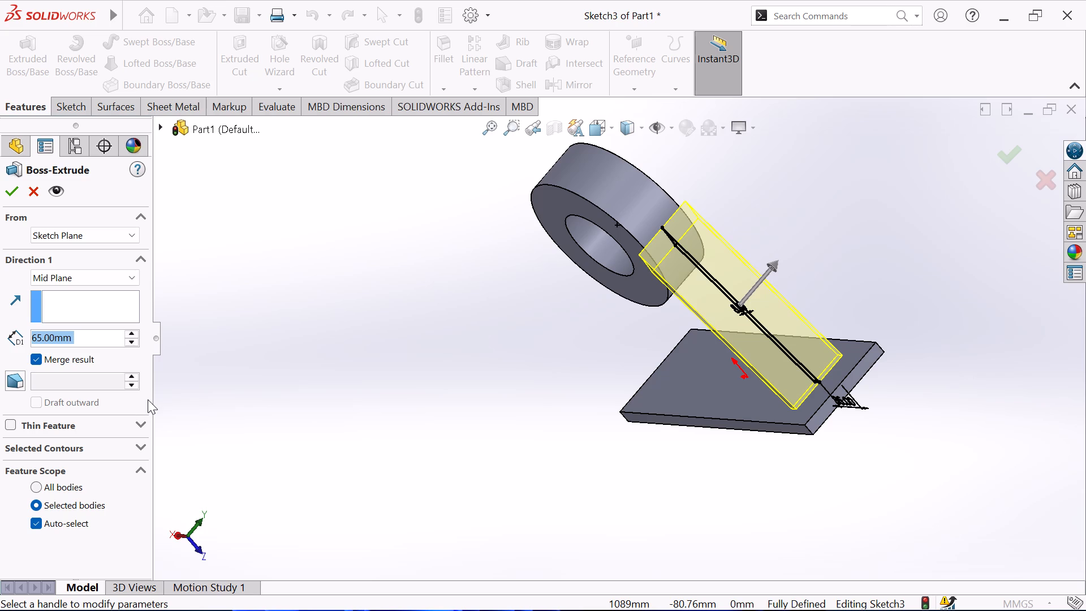
left_click(17, 193)
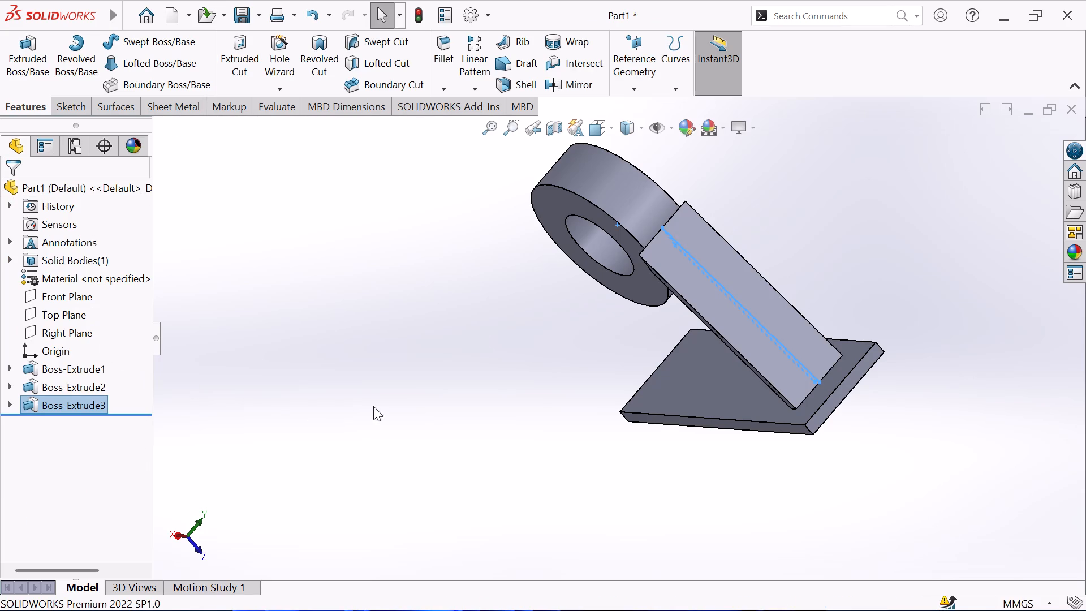
Start a new sketch on the slanted support's outer face and convert the face's outline into sketch entities.
middle_click_drag(510, 319, 570, 261)
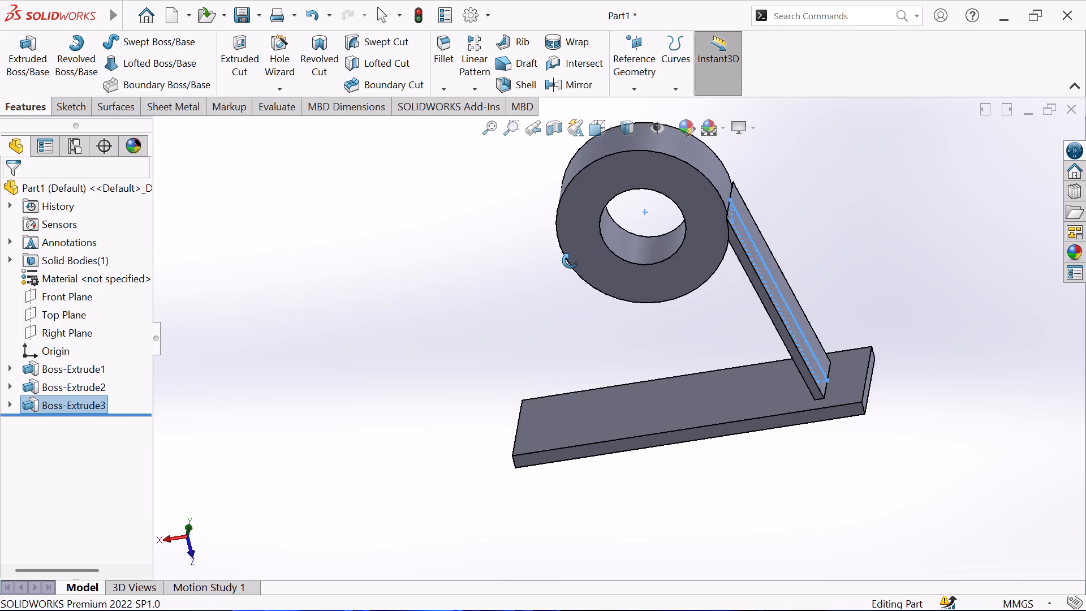
middle_click_drag(570, 261, 457, 263)
left_click(664, 291)
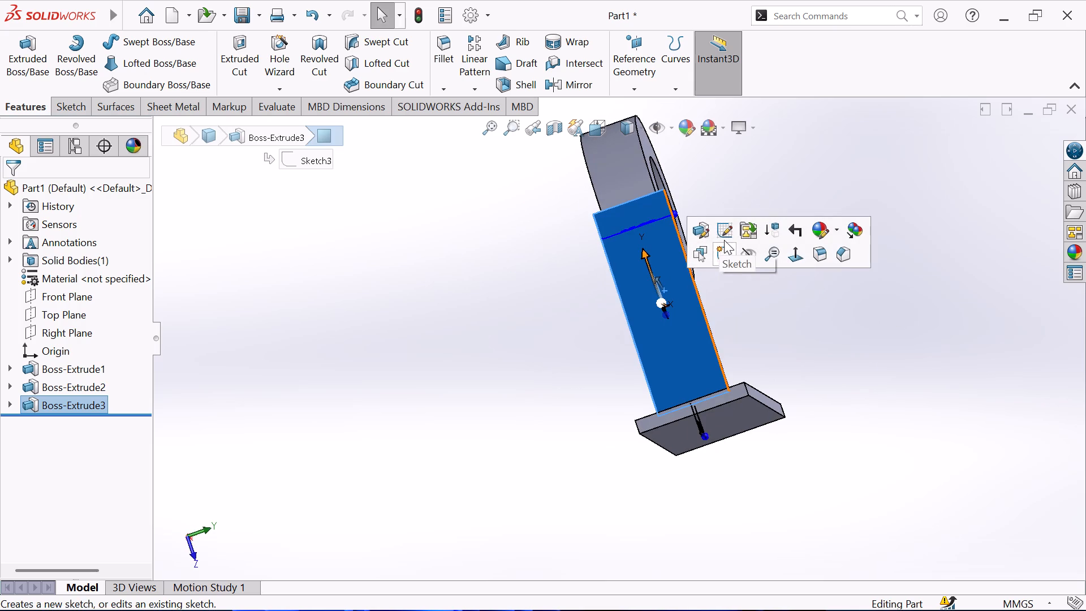
left_click(721, 252)
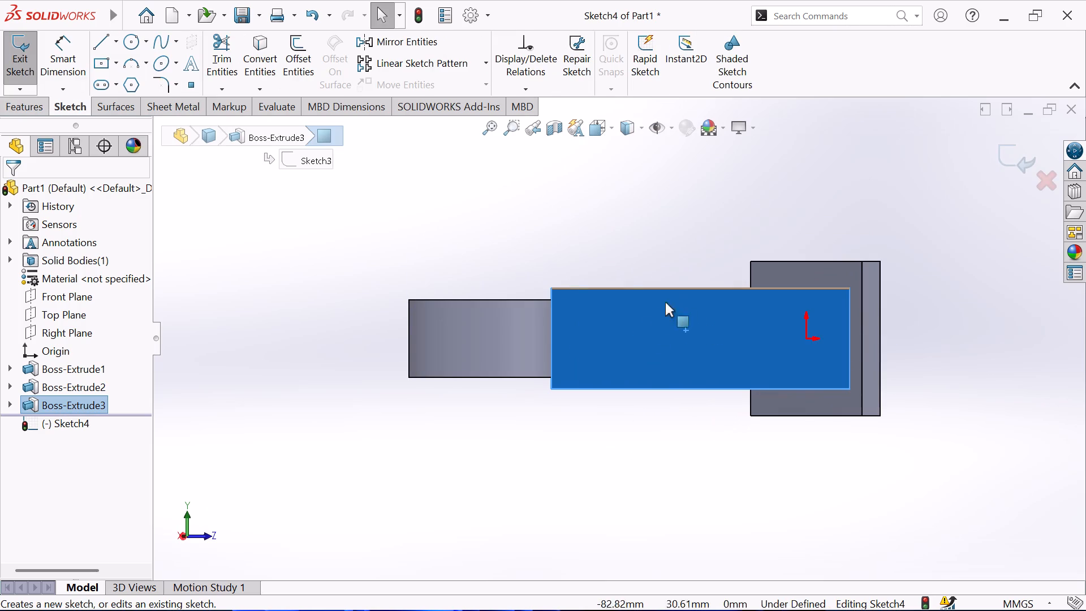
left_click(653, 232)
left_click(620, 339)
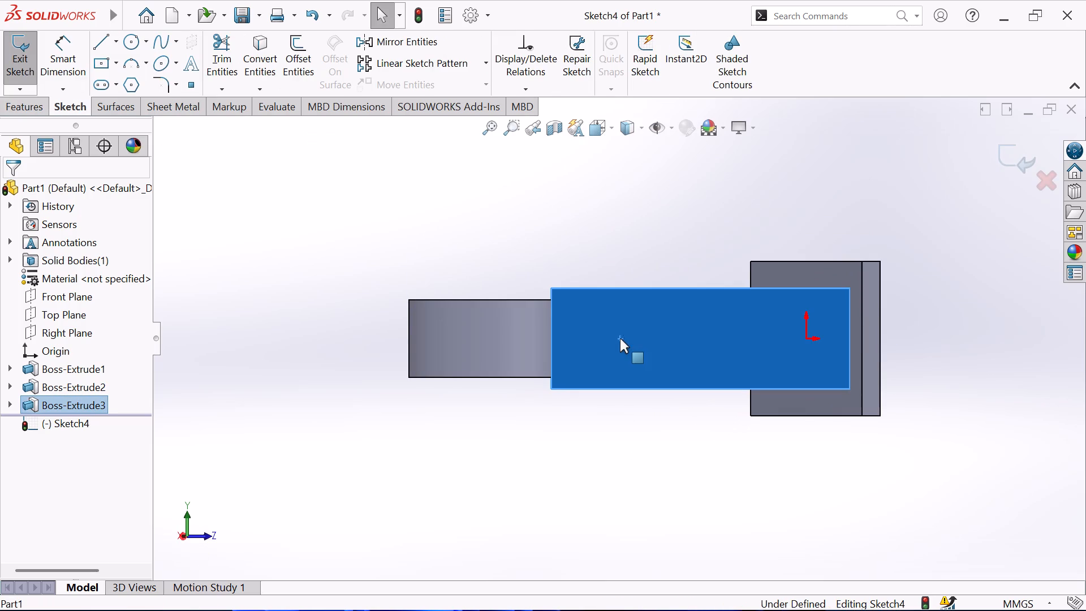
left_click(262, 64)
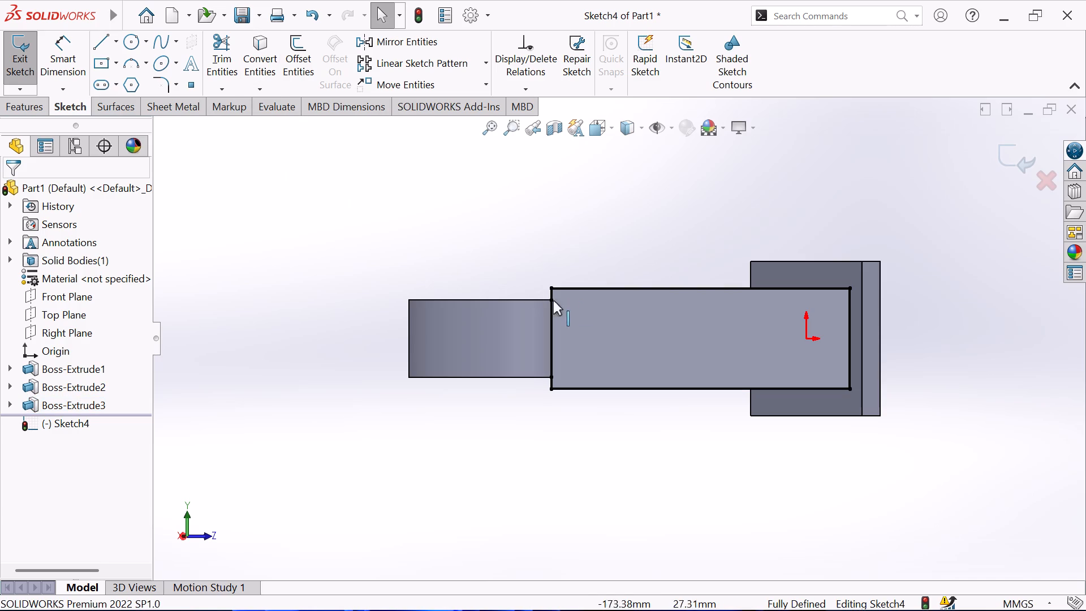
Trim away the two long edges of the converted outline, keeping only the short edges at the ring and base plate.
left_click(227, 41)
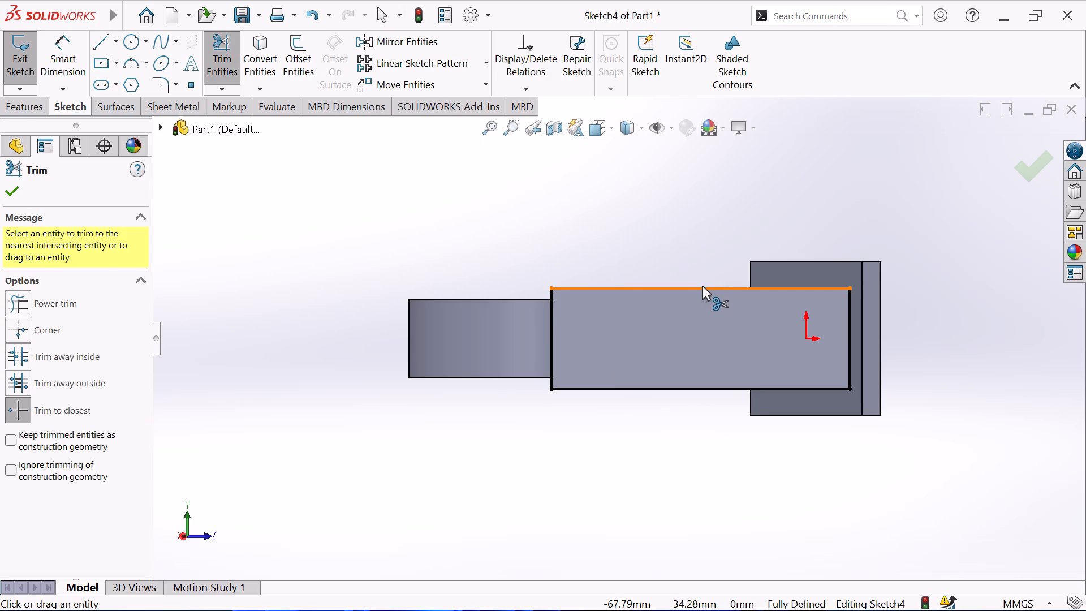
left_click(702, 286)
left_click(673, 386)
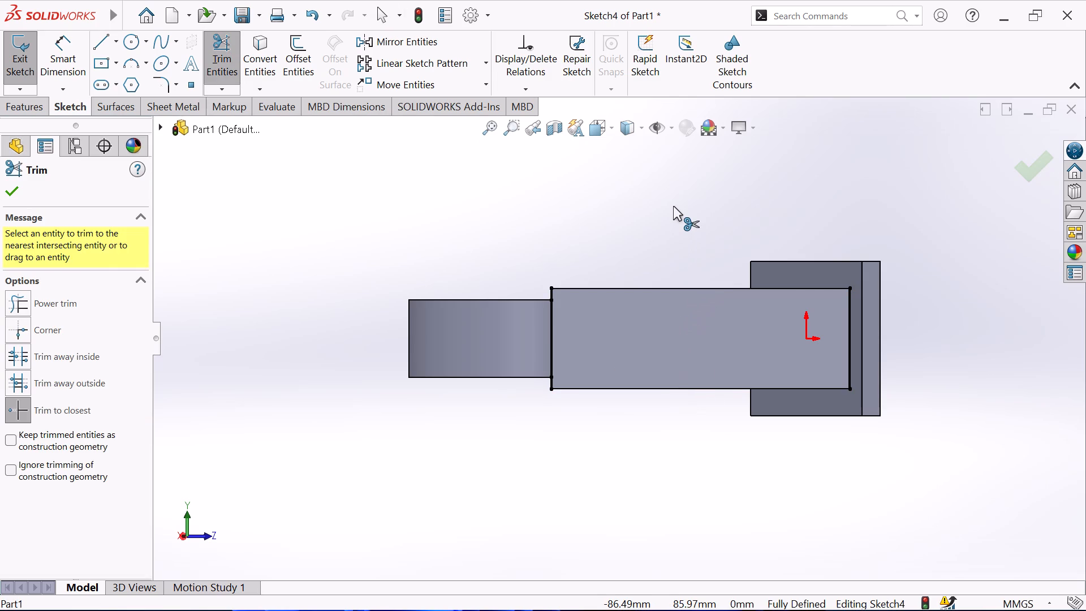
right_click(673, 206)
left_click(702, 259)
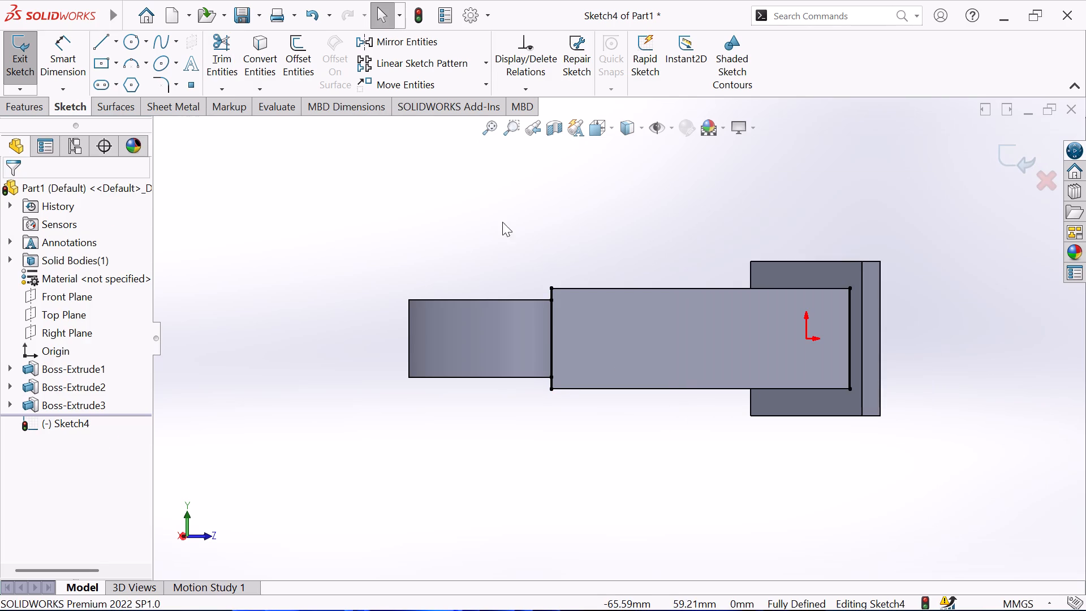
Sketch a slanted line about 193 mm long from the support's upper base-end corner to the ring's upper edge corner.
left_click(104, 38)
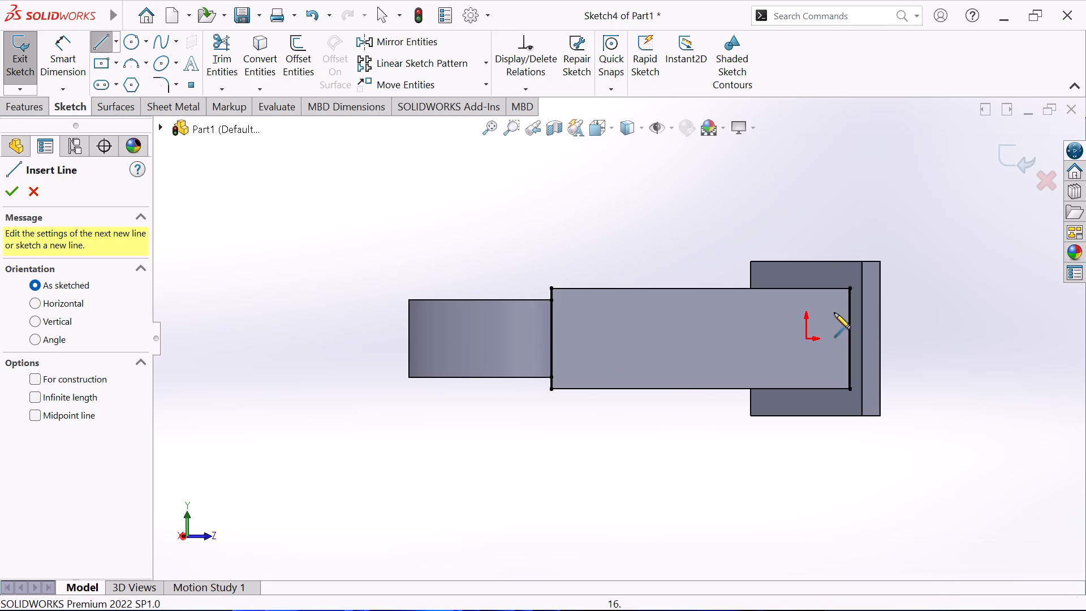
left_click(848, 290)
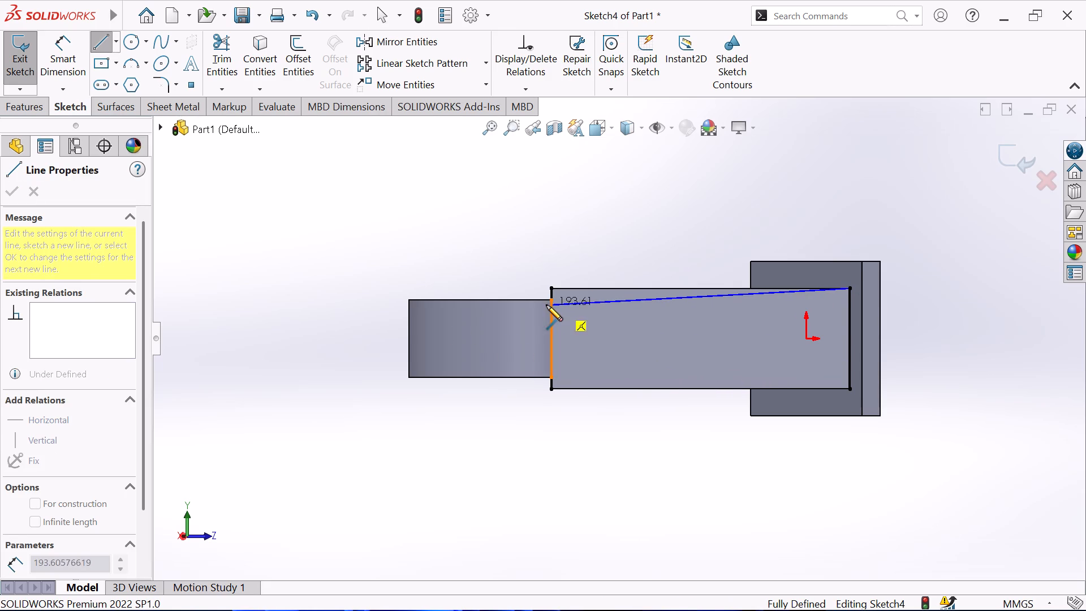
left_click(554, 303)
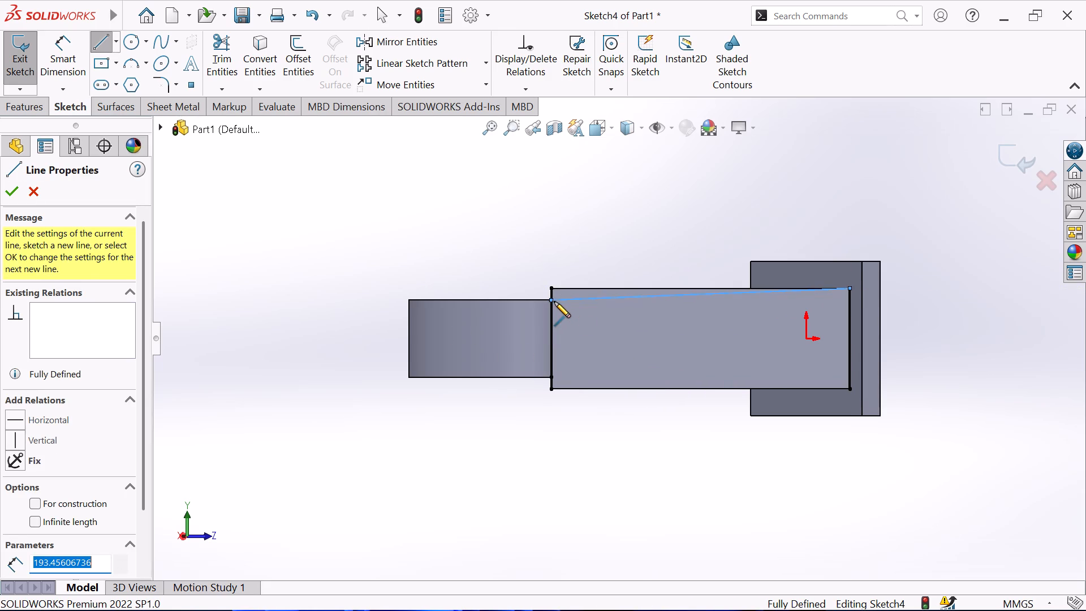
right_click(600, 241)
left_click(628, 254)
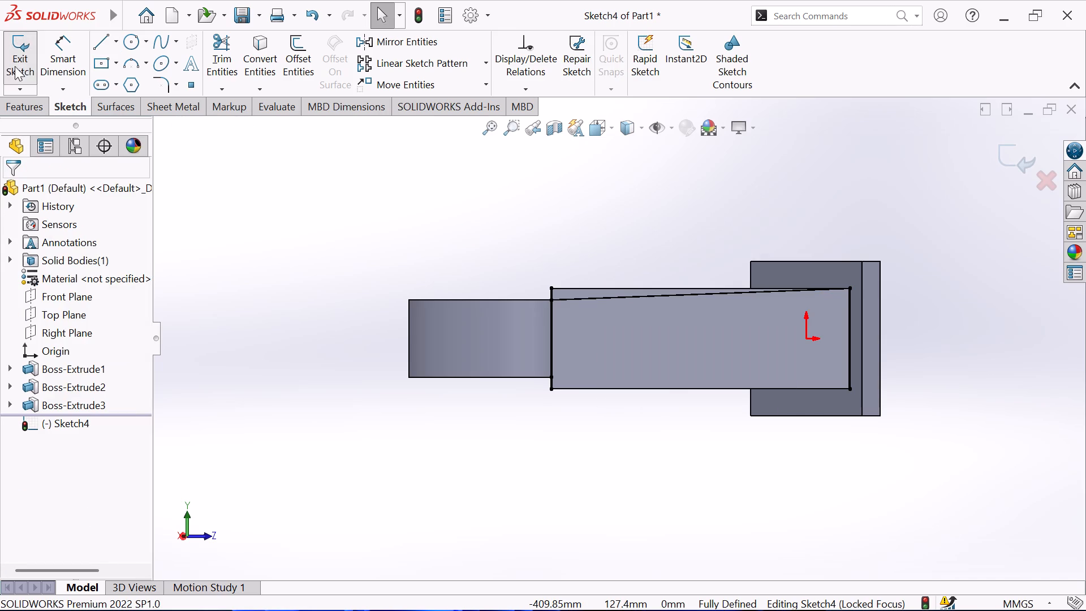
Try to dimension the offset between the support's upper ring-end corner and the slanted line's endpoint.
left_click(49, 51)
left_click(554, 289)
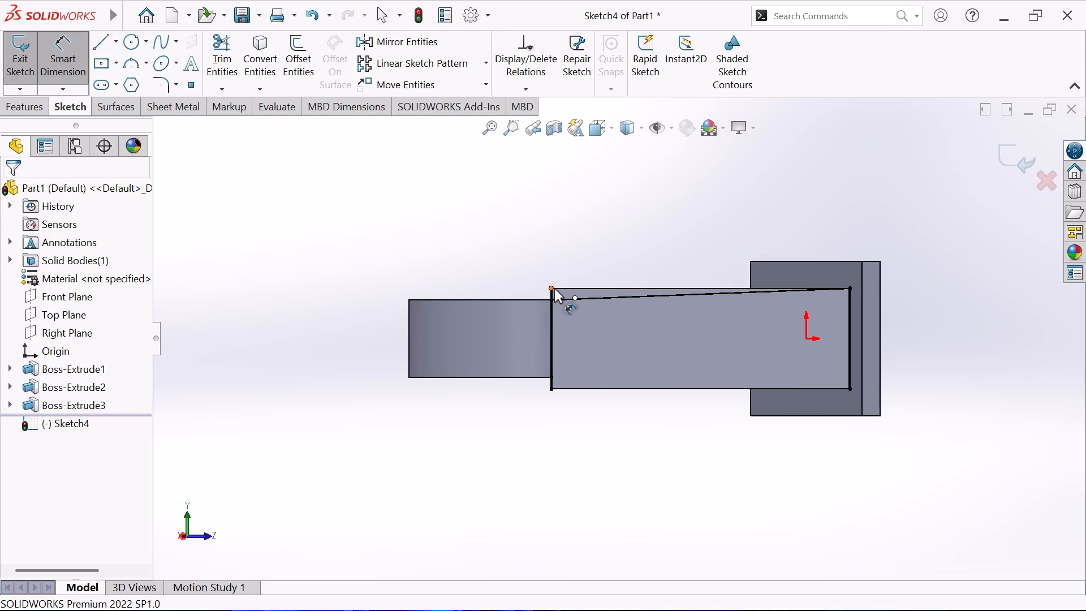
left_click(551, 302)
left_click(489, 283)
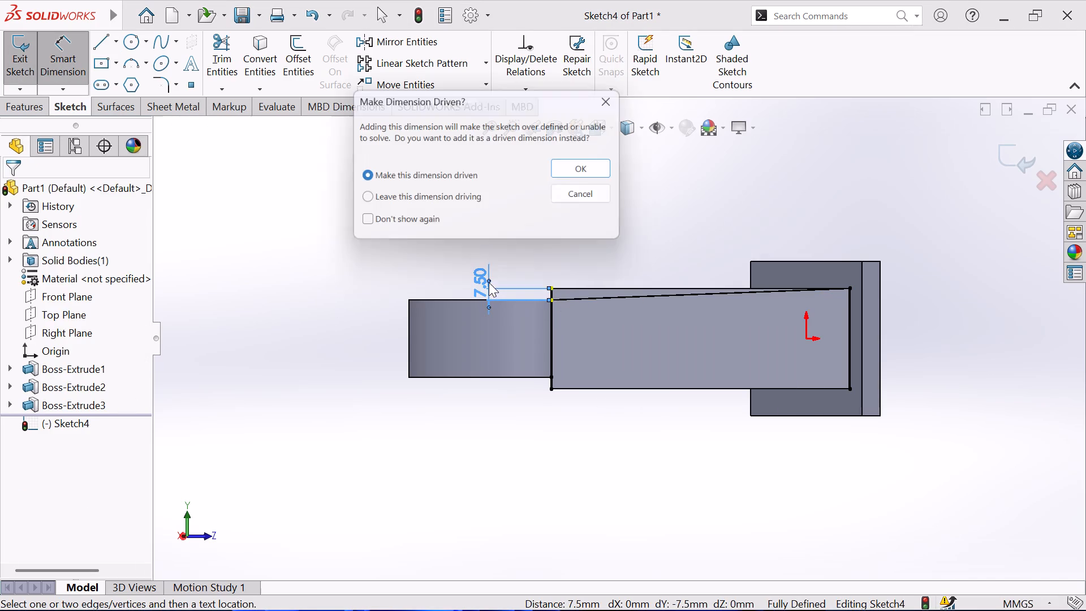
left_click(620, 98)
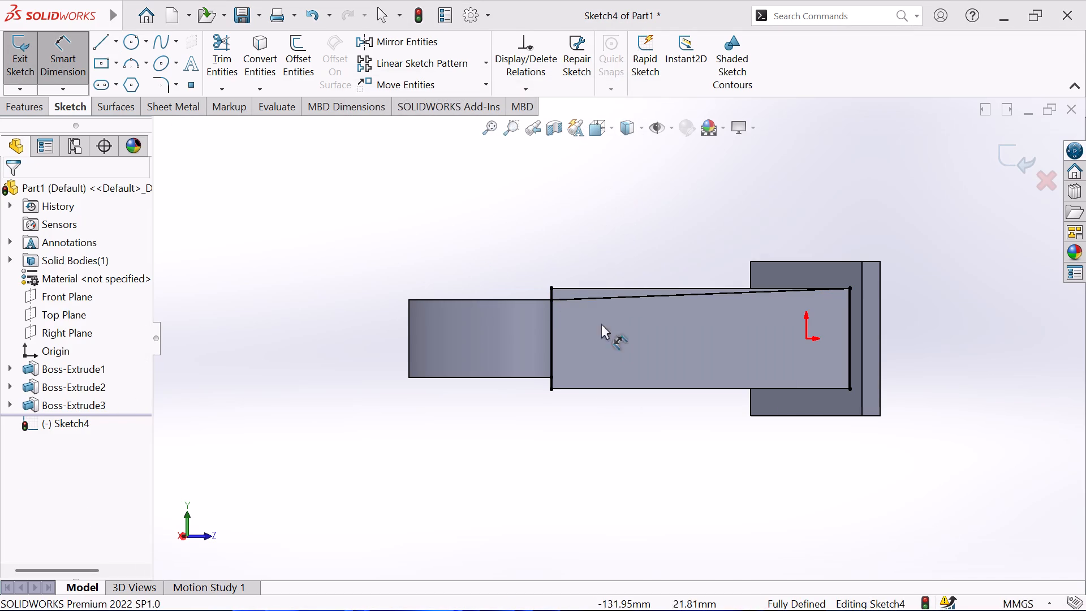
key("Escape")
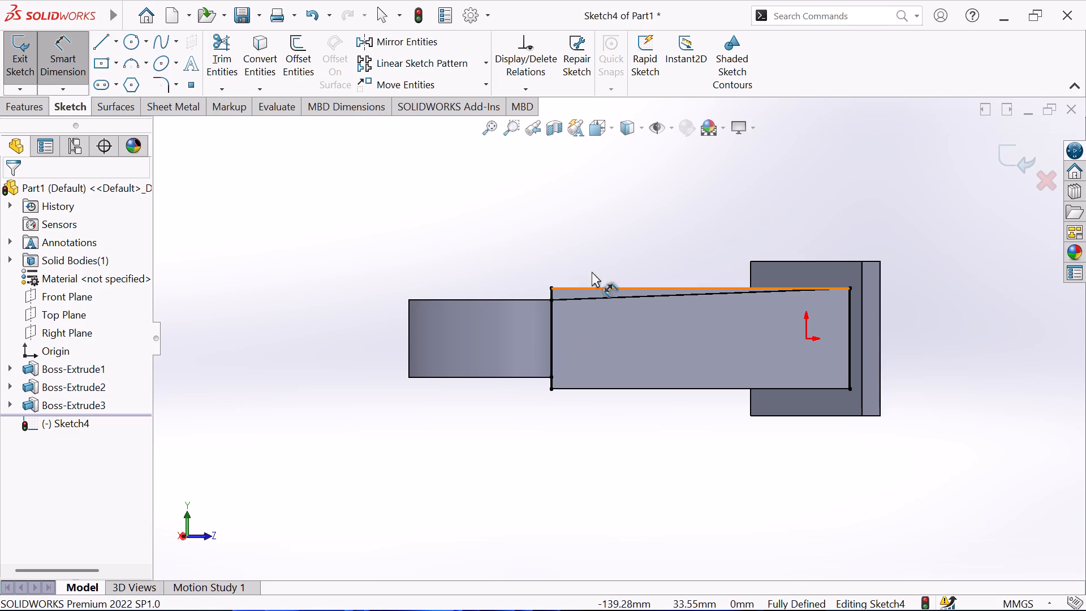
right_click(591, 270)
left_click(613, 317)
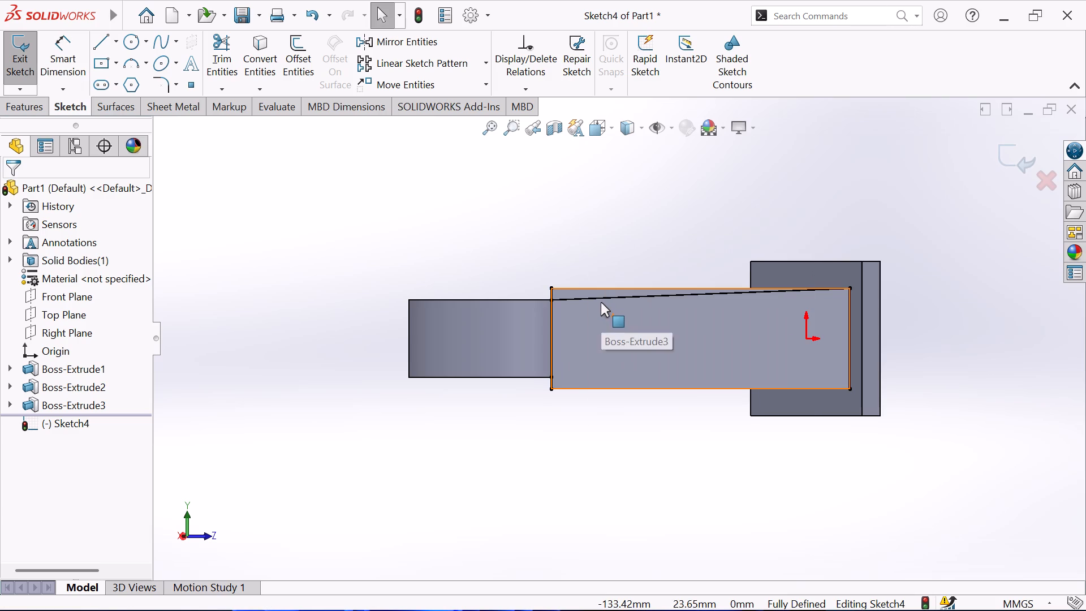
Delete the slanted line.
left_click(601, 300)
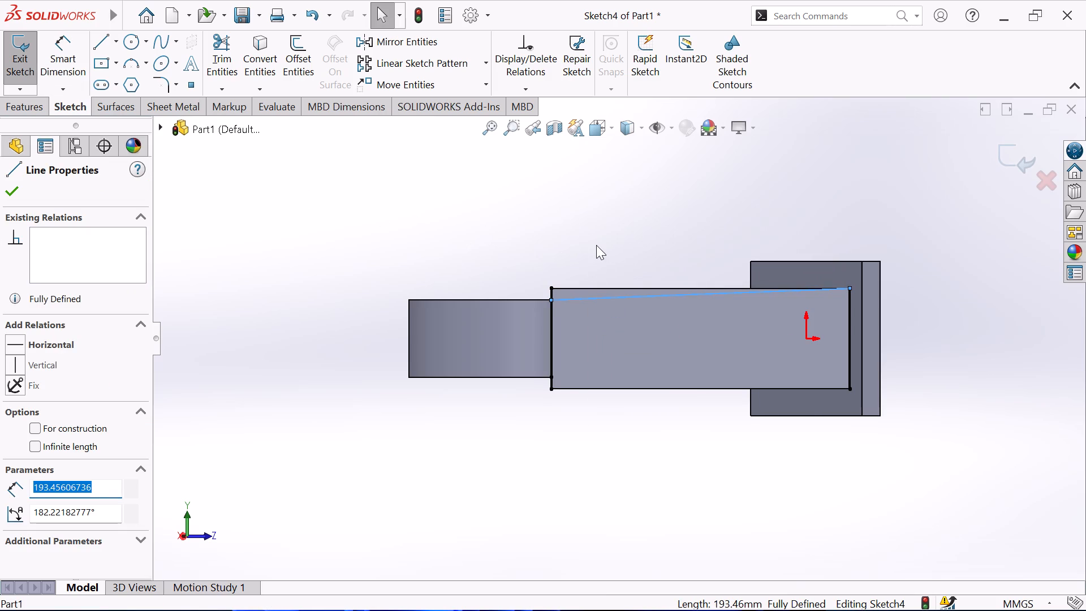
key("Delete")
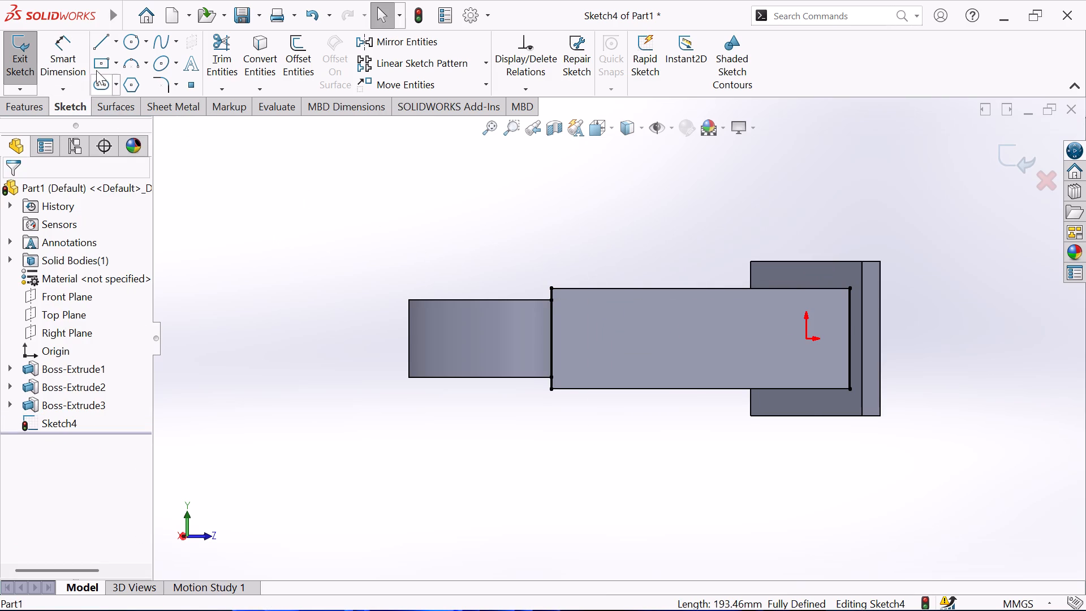
Sketch a slanted line from the upper base-end corner to the ring-end edge, about 14 mm below its upper corner.
left_click(98, 46)
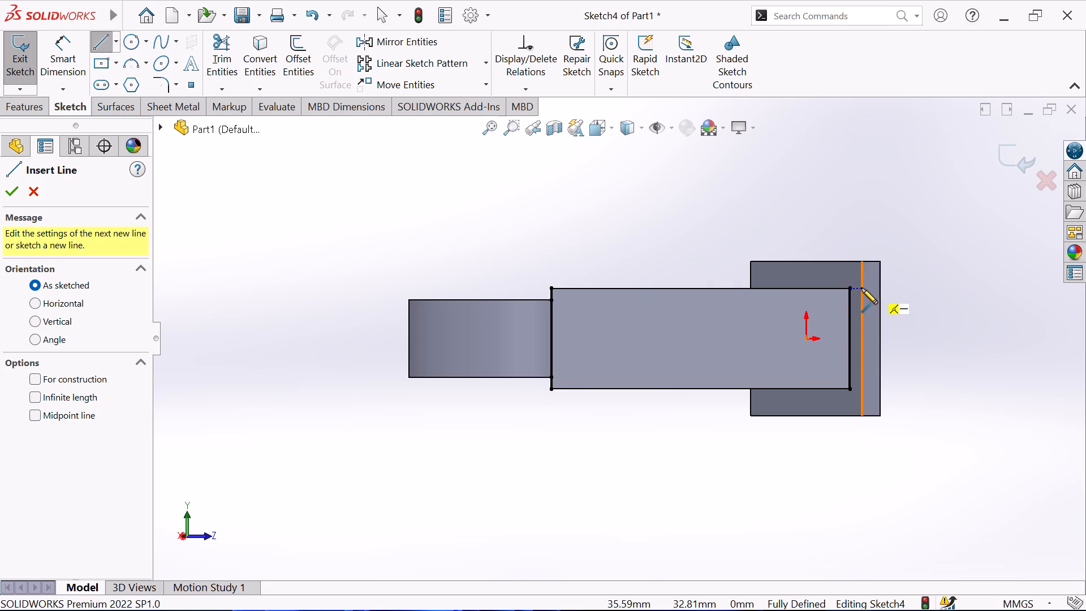
left_click(851, 288)
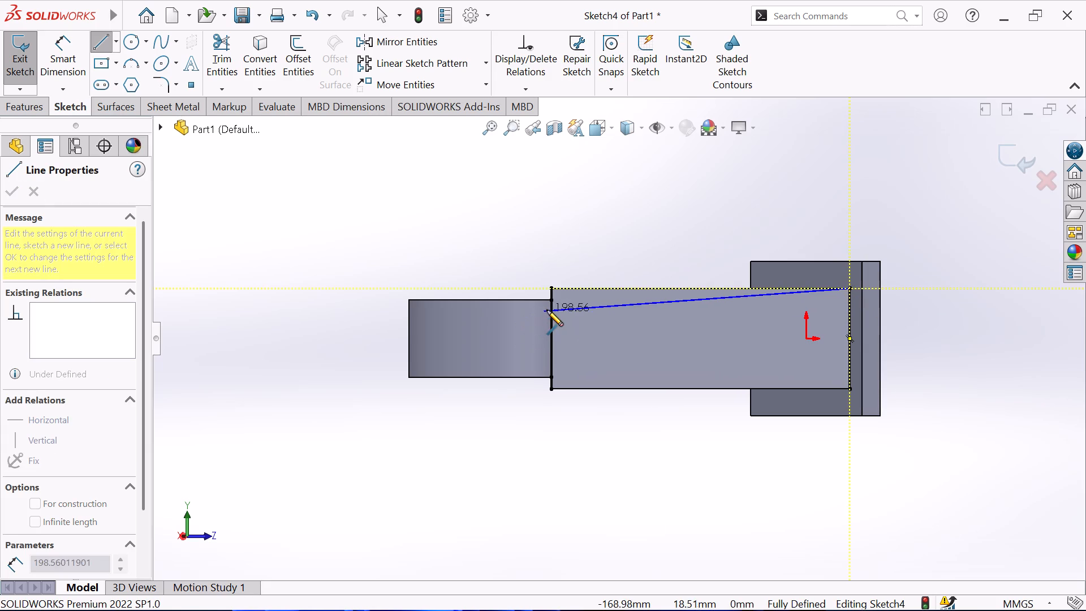
left_click(553, 311)
right_click(568, 236)
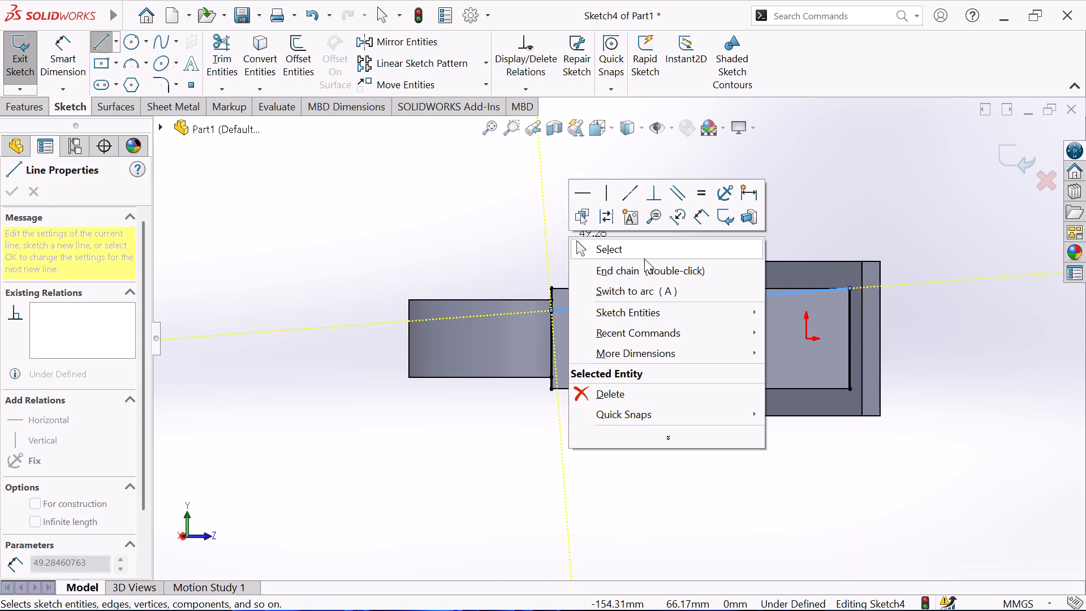
left_click(644, 255)
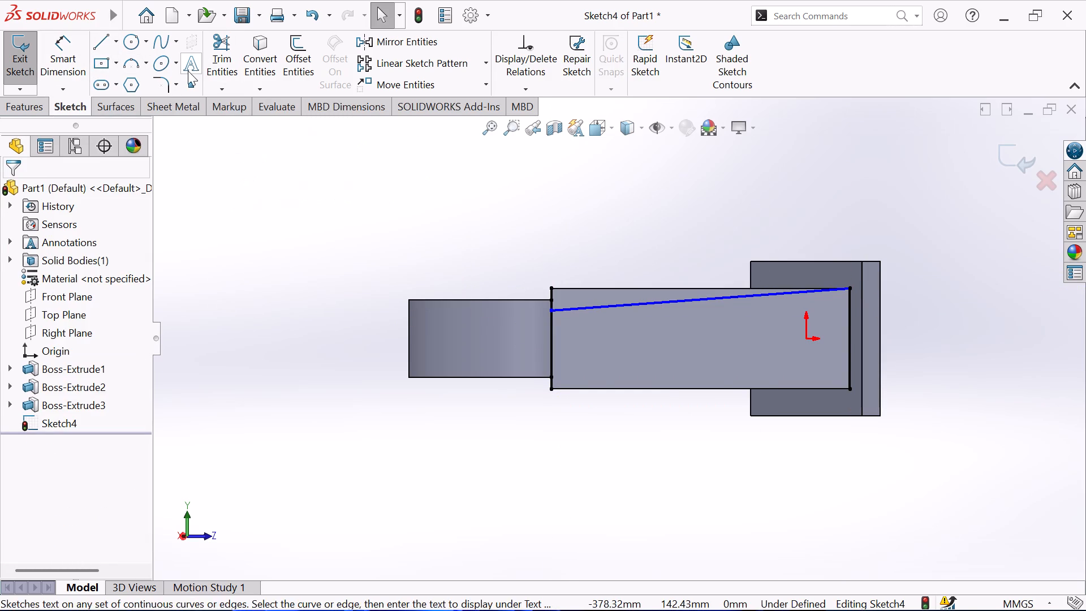
Dimension the gap between the ring-end edge's upper corner and the slanted line's endpoint at 7 mm.
left_click(62, 62)
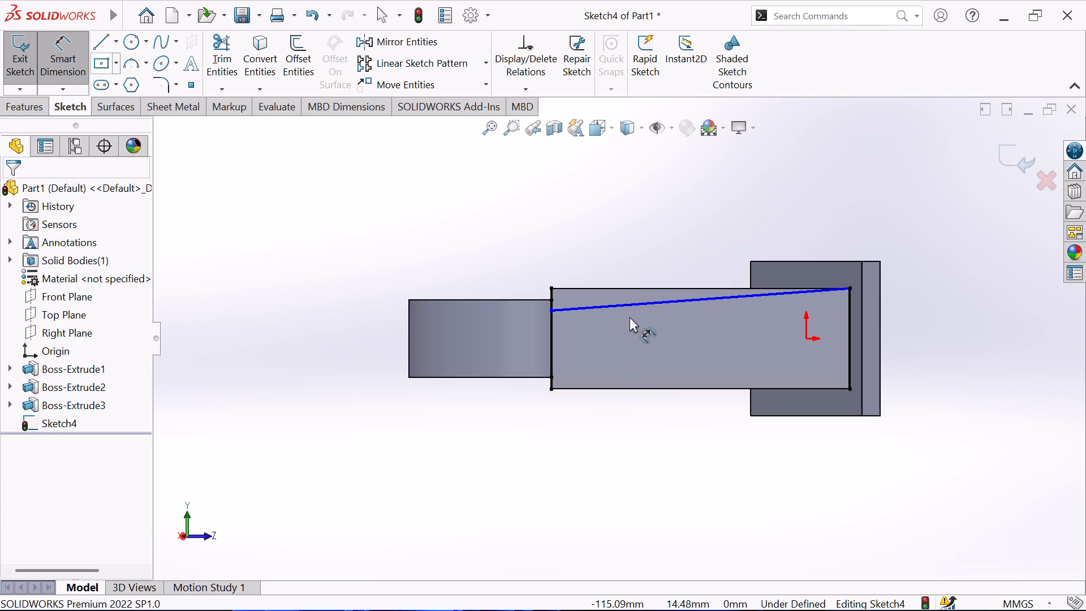
left_click(551, 290)
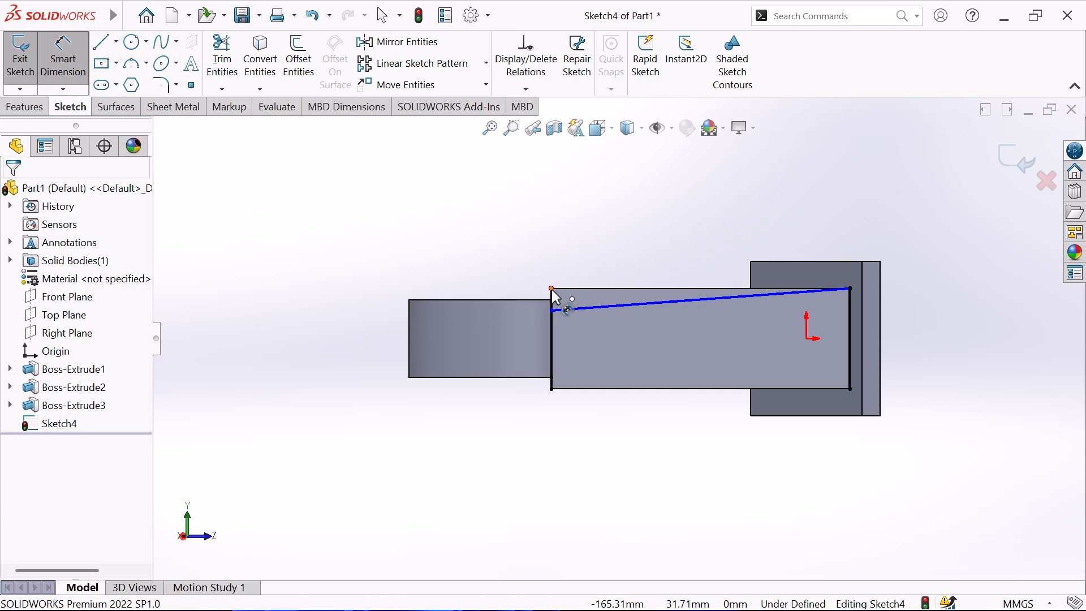
left_click(550, 312)
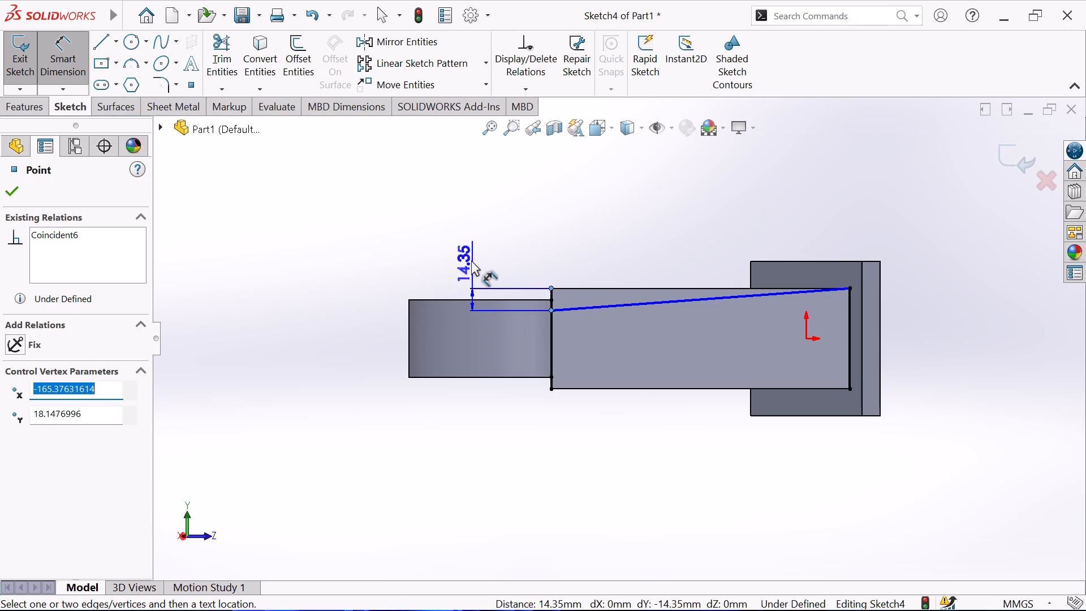
left_click(471, 256)
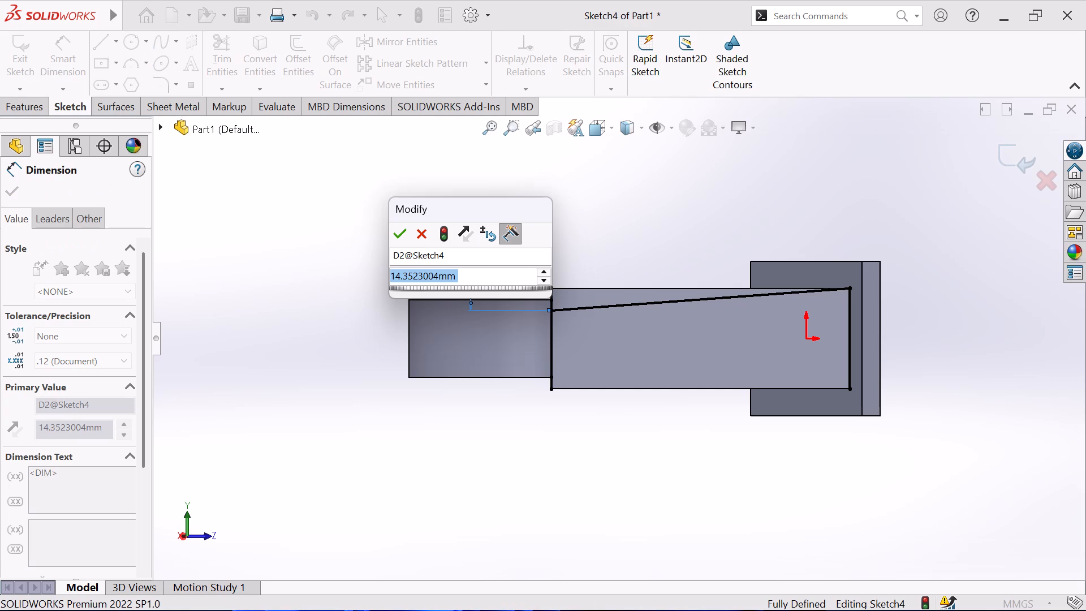
key("7")
key("Return")
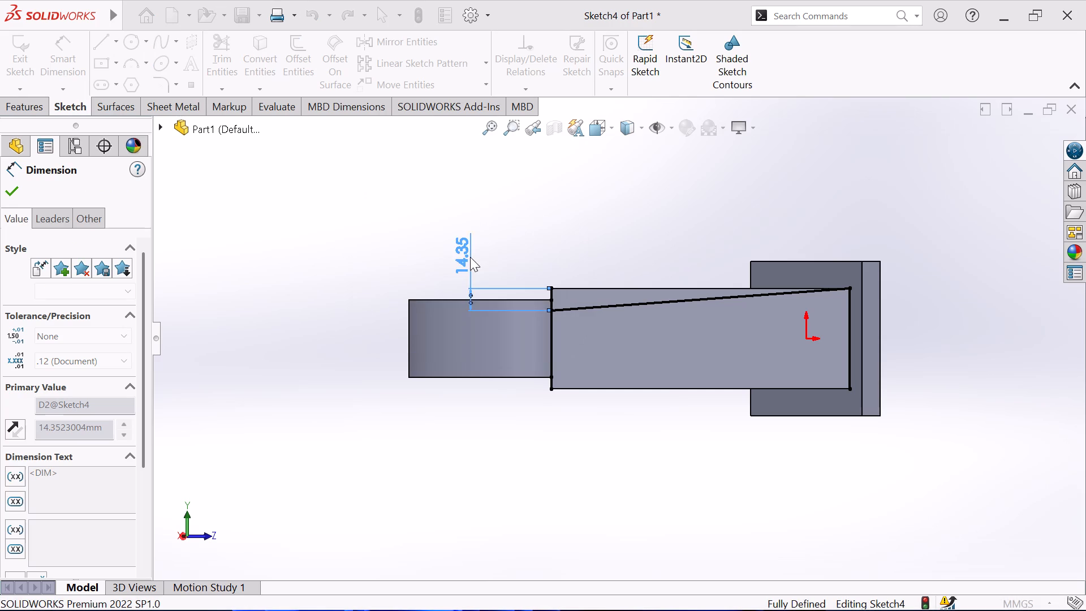
right_click(316, 309)
left_click(393, 369)
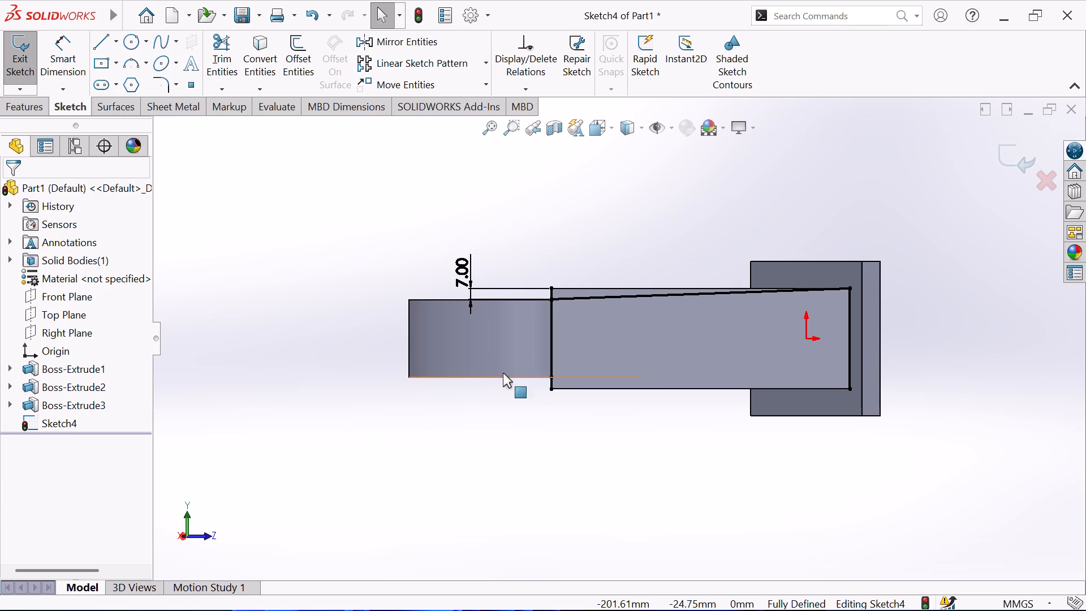
Set the slanted line's offset from the upper ring-end corner to 10 mm.
left_click(460, 271)
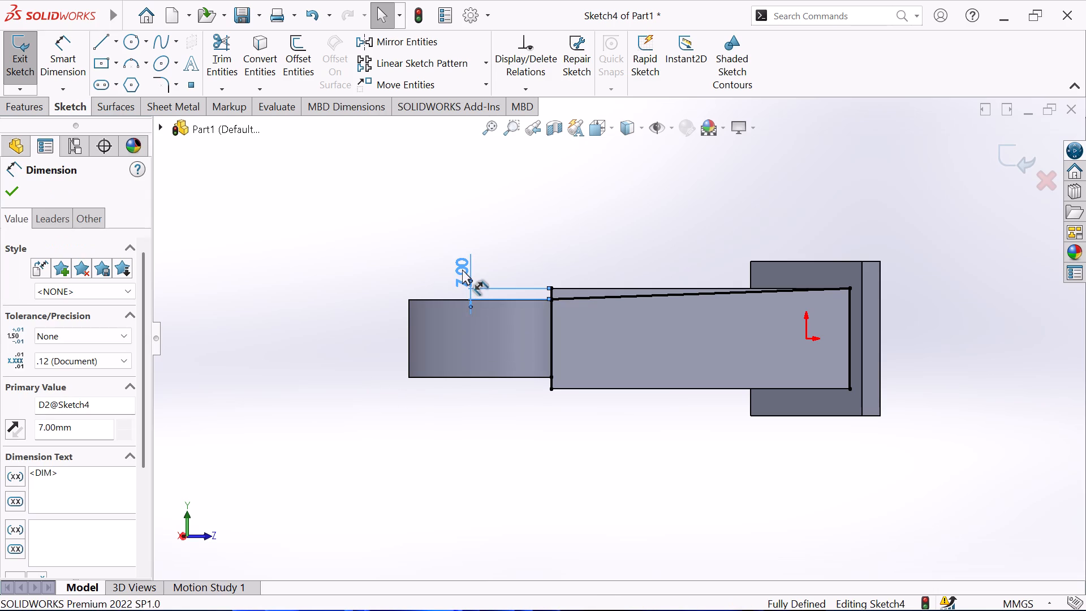
double_click(463, 269)
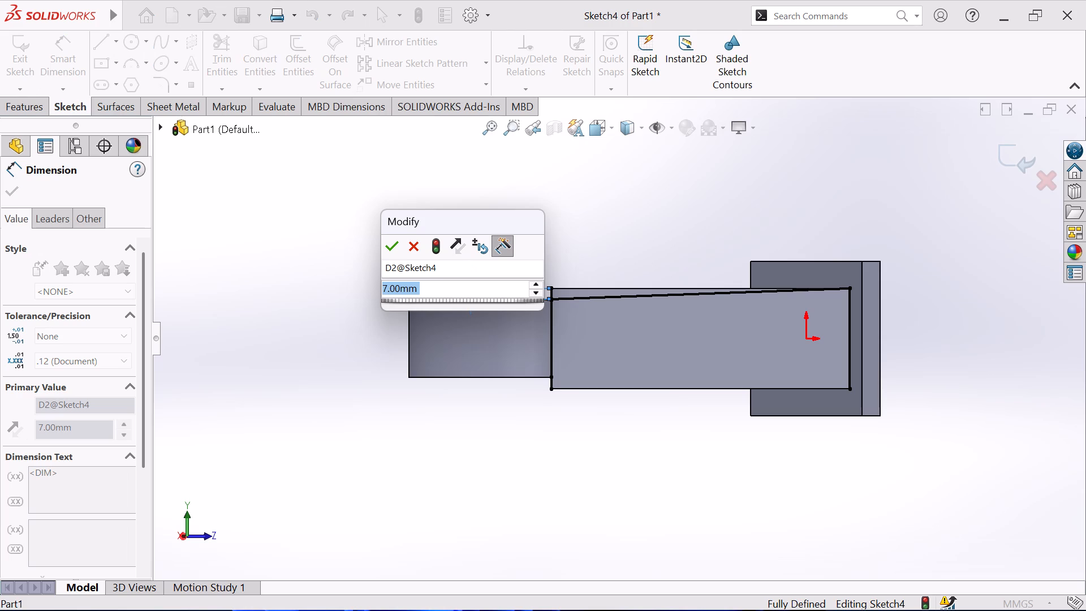
key("1")
key("0")
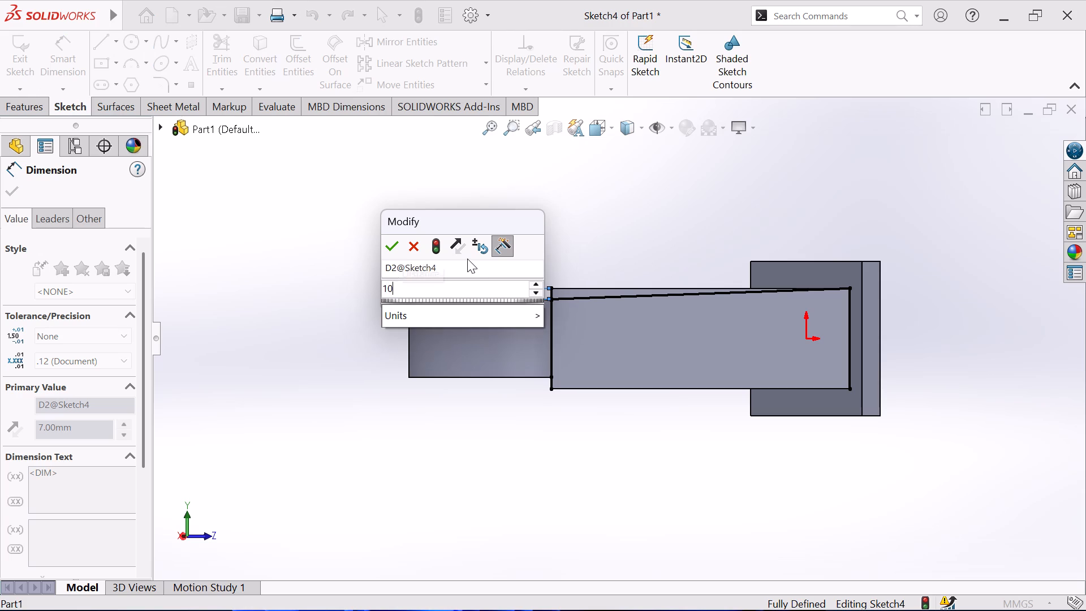
key("Return")
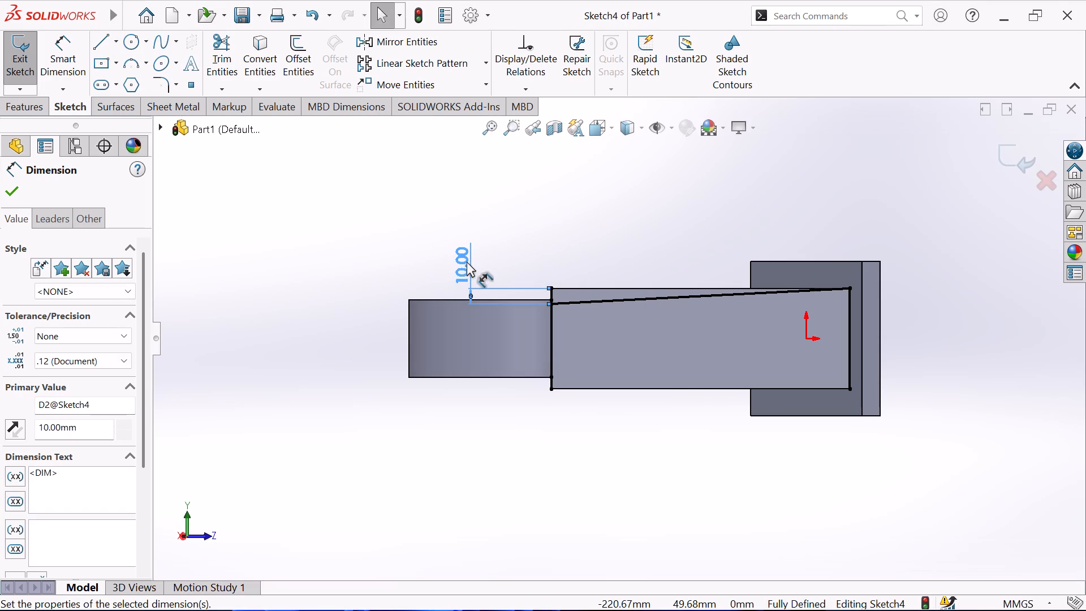
Delete the slanted line's offset dimension.
key("Delete")
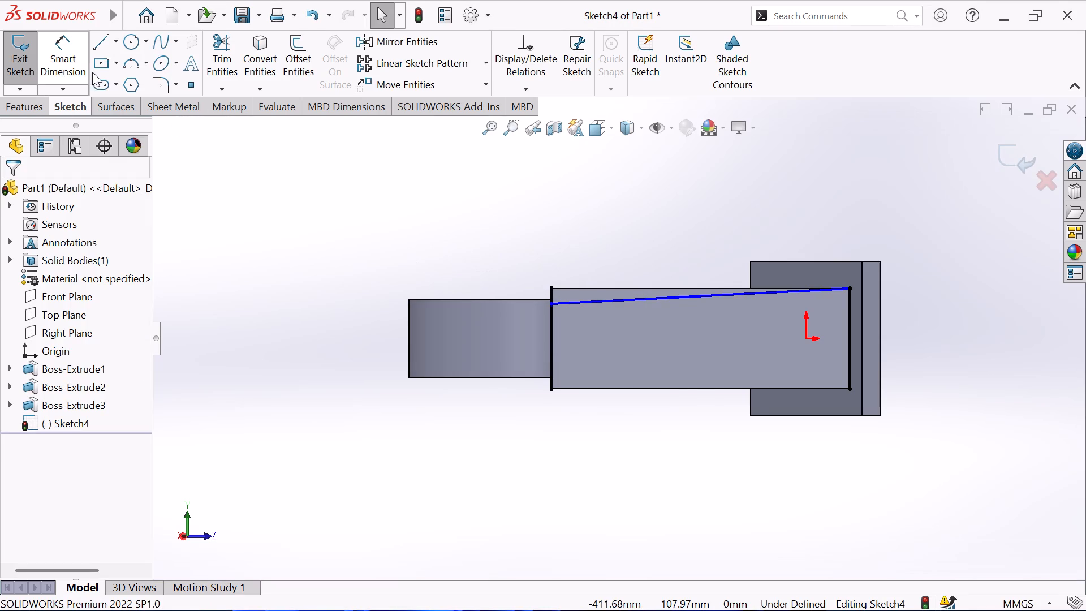
Sketch a horizontal centerline about 83 mm long on the support face, level with the origin.
left_click(115, 48)
left_click(101, 79)
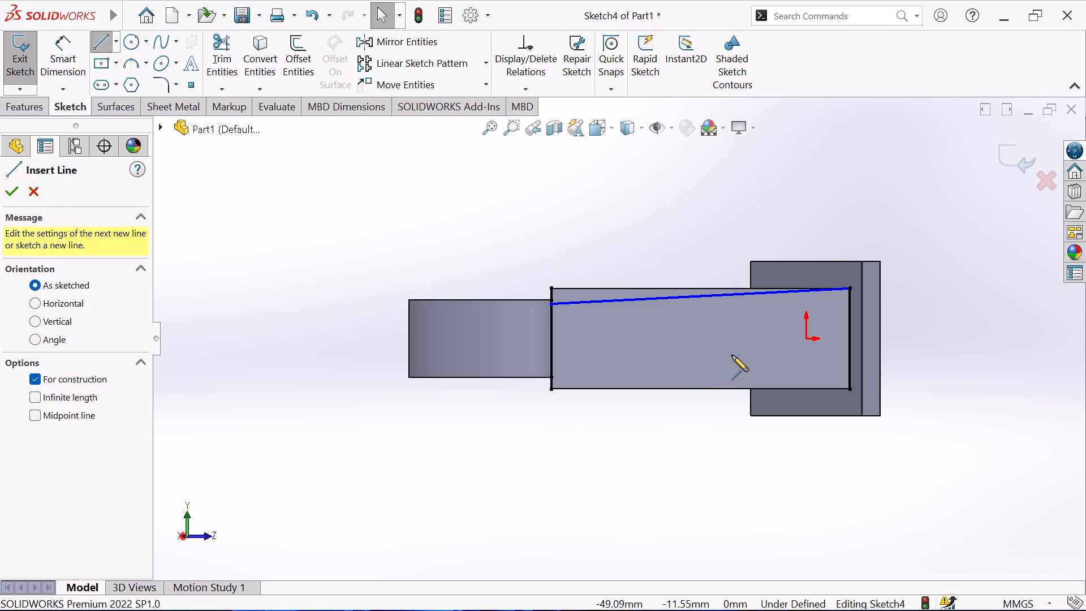
left_click(779, 339)
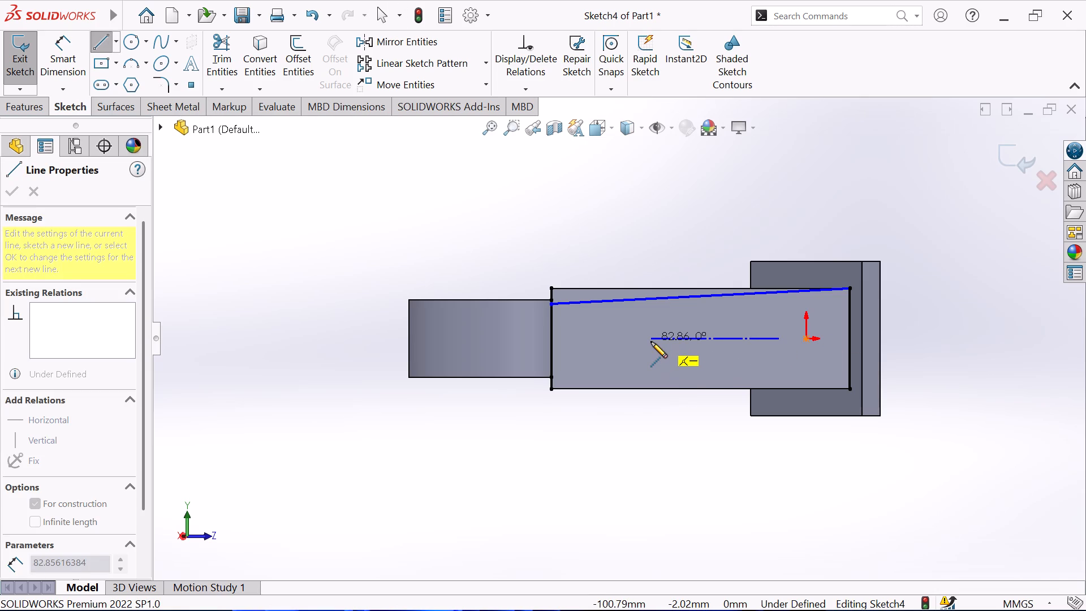
left_click(651, 342)
right_click(614, 329)
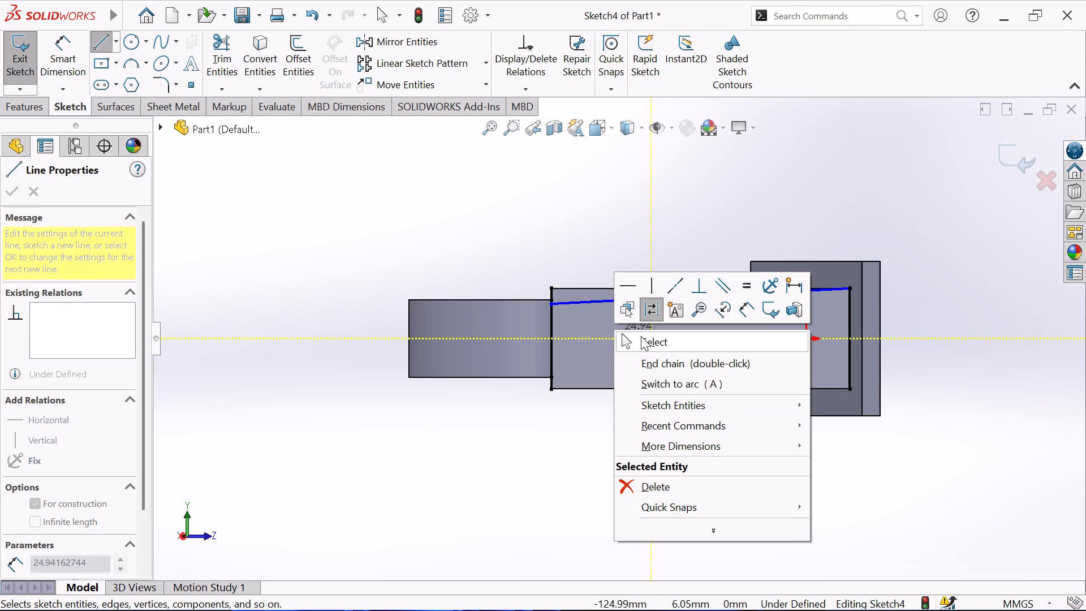
left_click(644, 339)
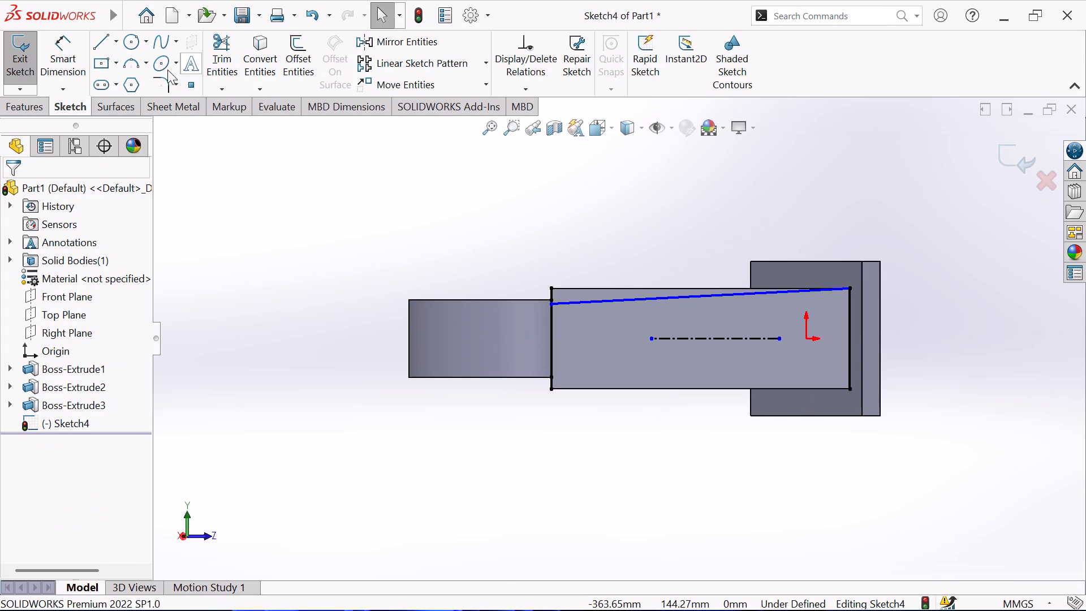
Mirror the slanted line about the horizontal centerline, keeping the original as a copy.
left_click(391, 44)
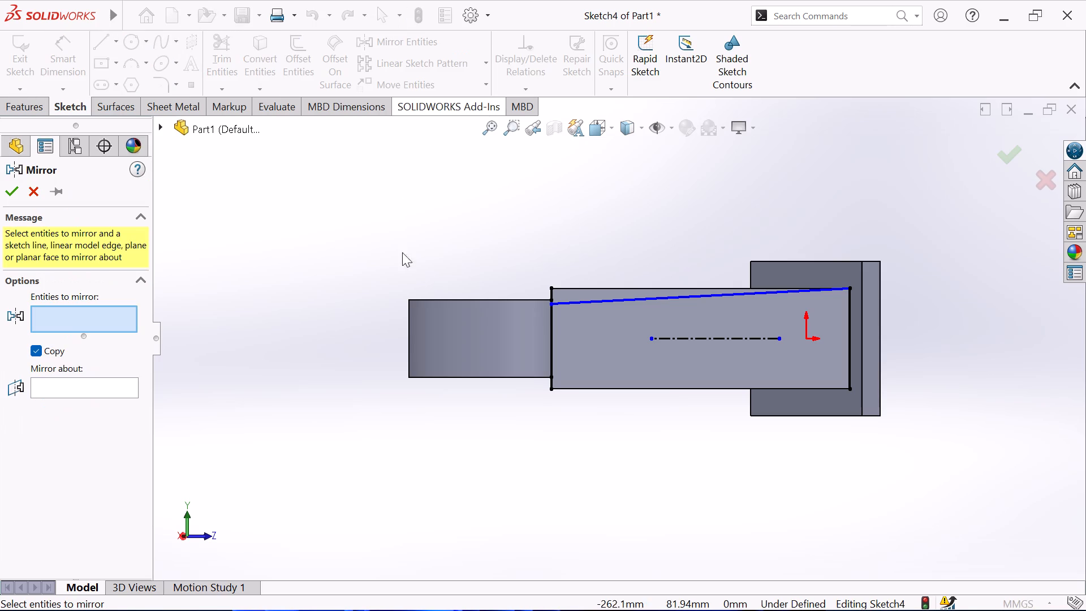
left_click(682, 295)
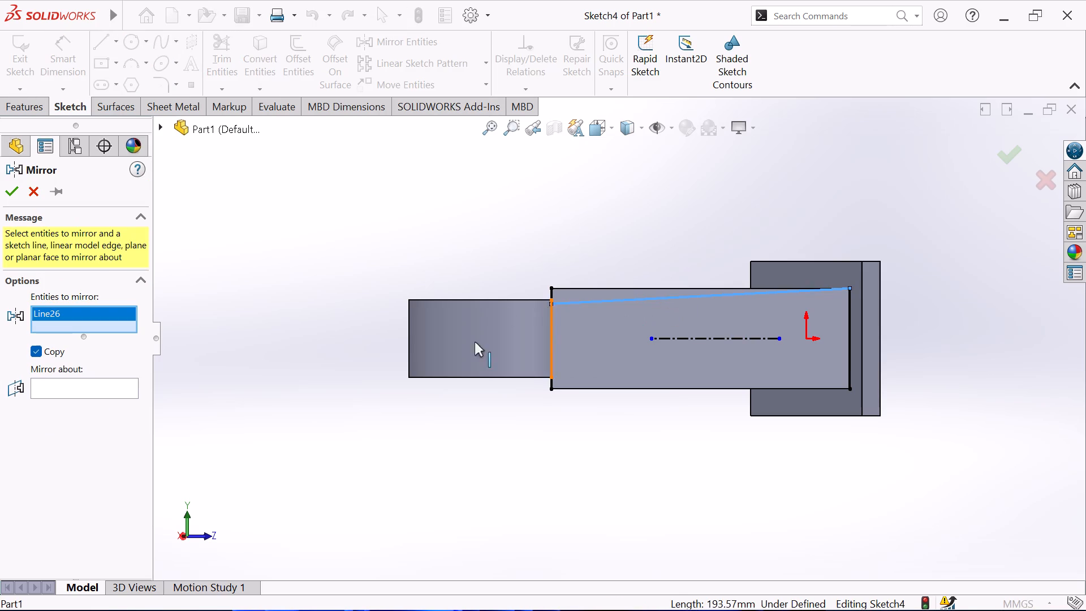
left_click(129, 387)
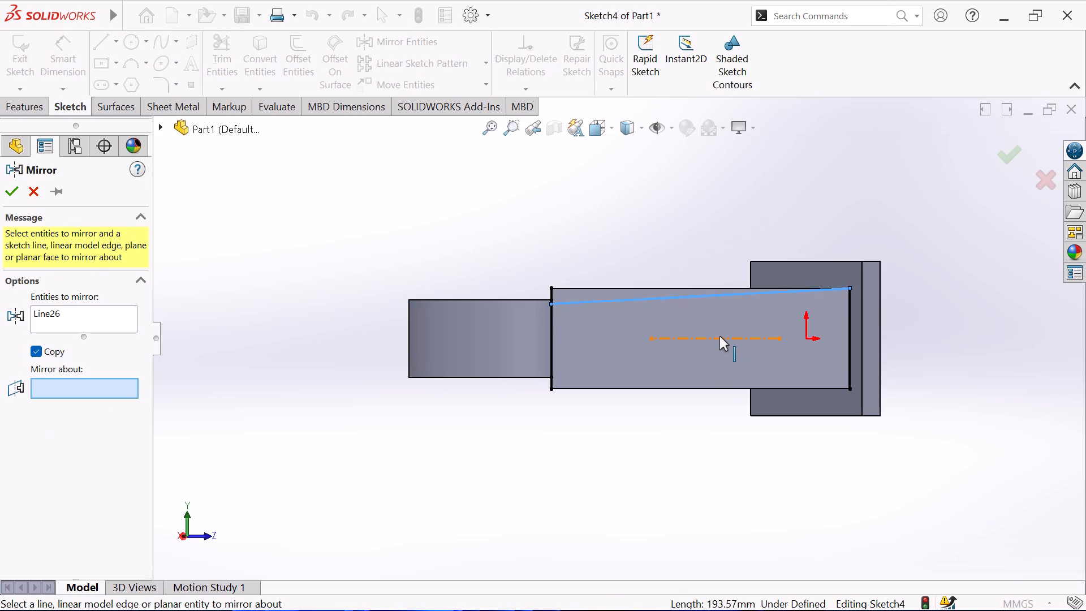
left_click(716, 340)
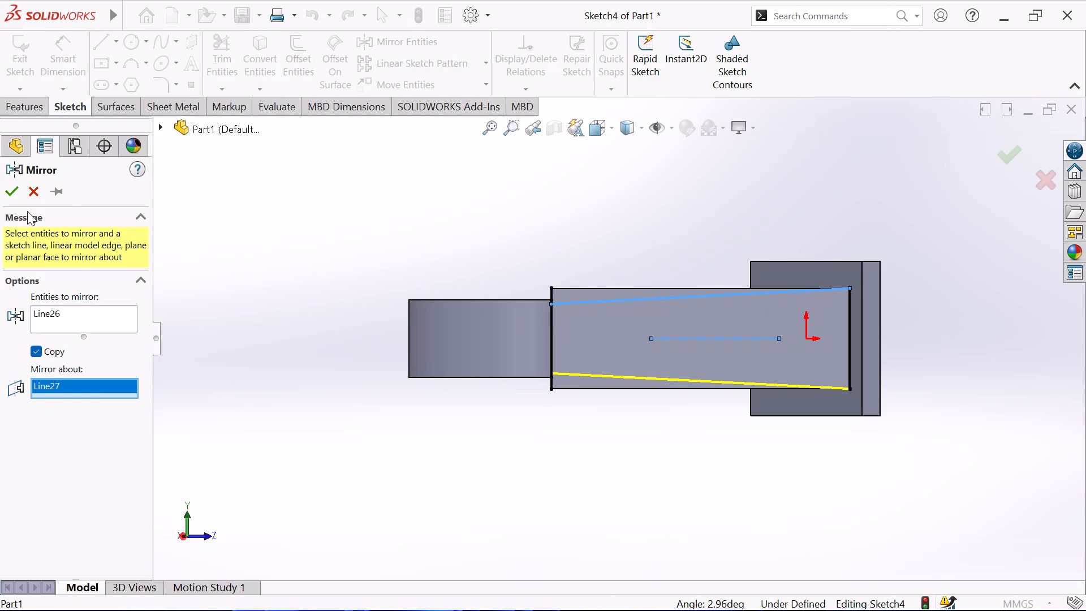
left_click(14, 196)
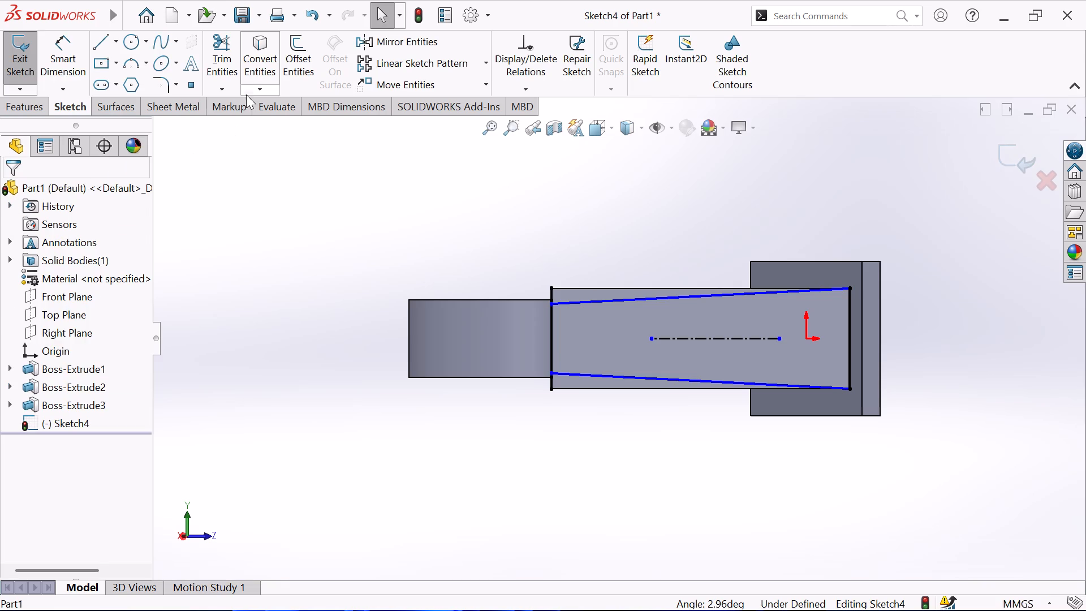
Add a Symmetric relation between the two slanted lines' ring-end endpoints about the horizontal centerline.
left_click(513, 88)
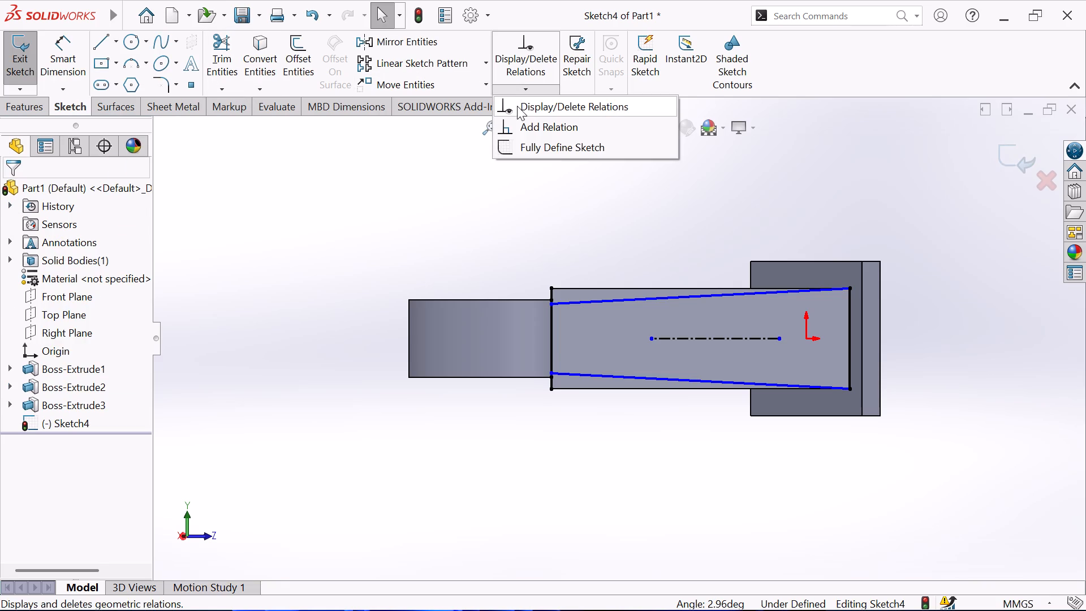
left_click(519, 125)
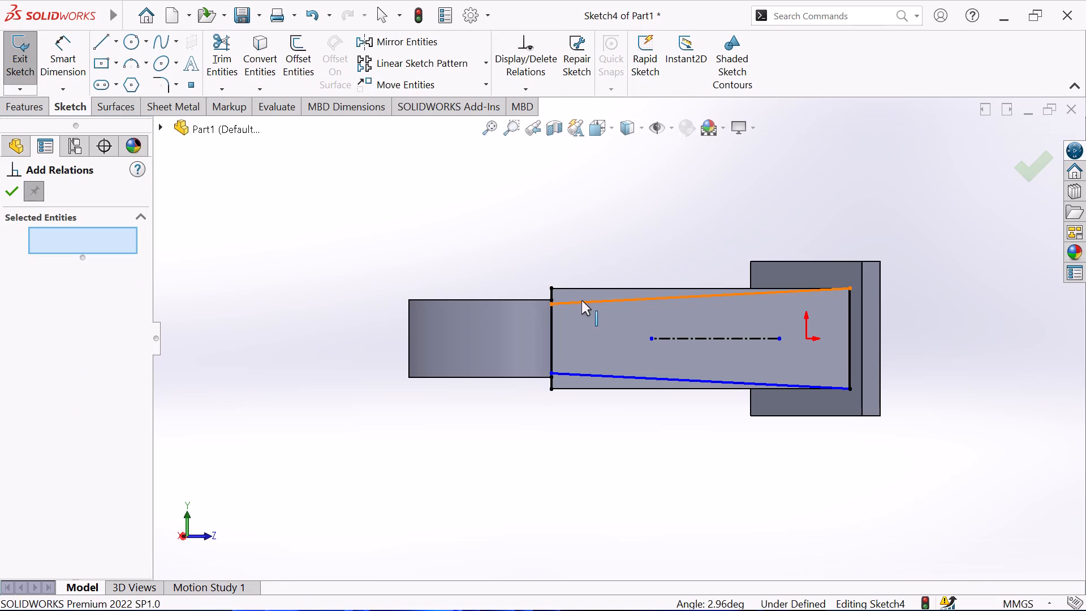
left_click(551, 304)
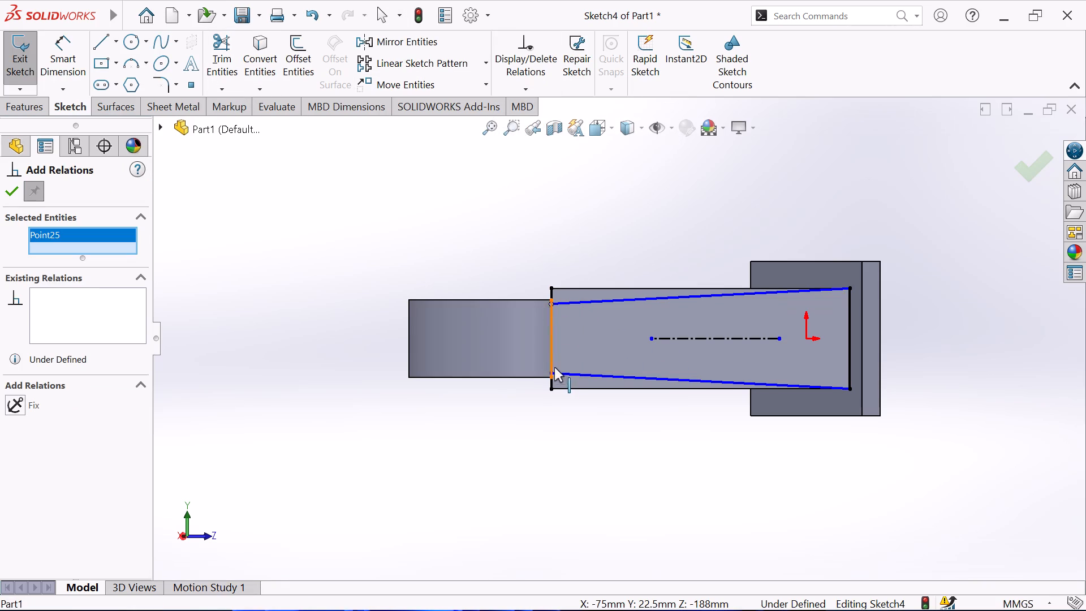
left_click(550, 373)
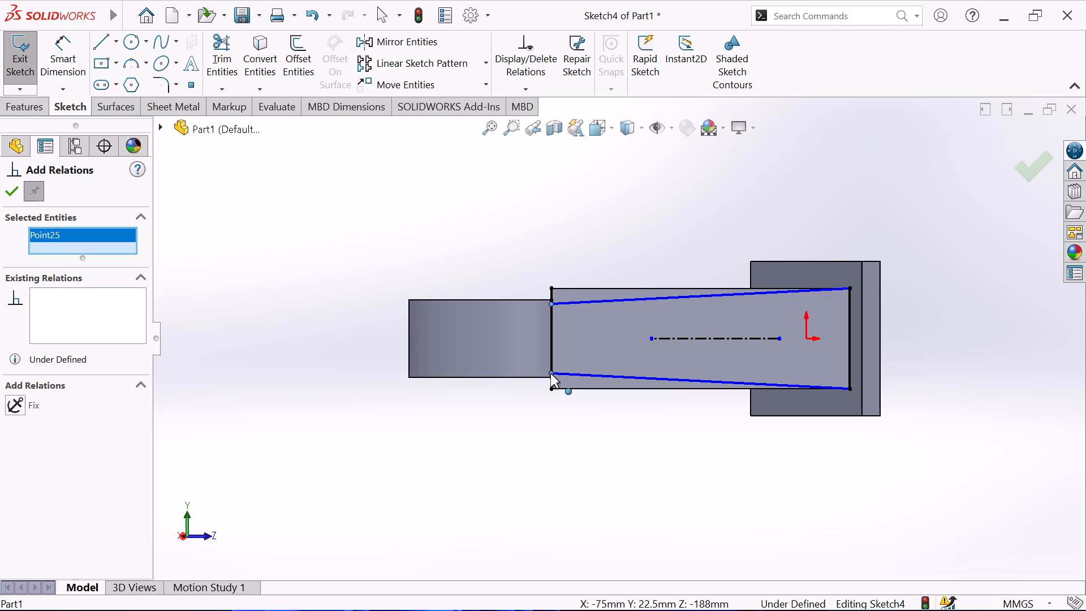
left_click(683, 337)
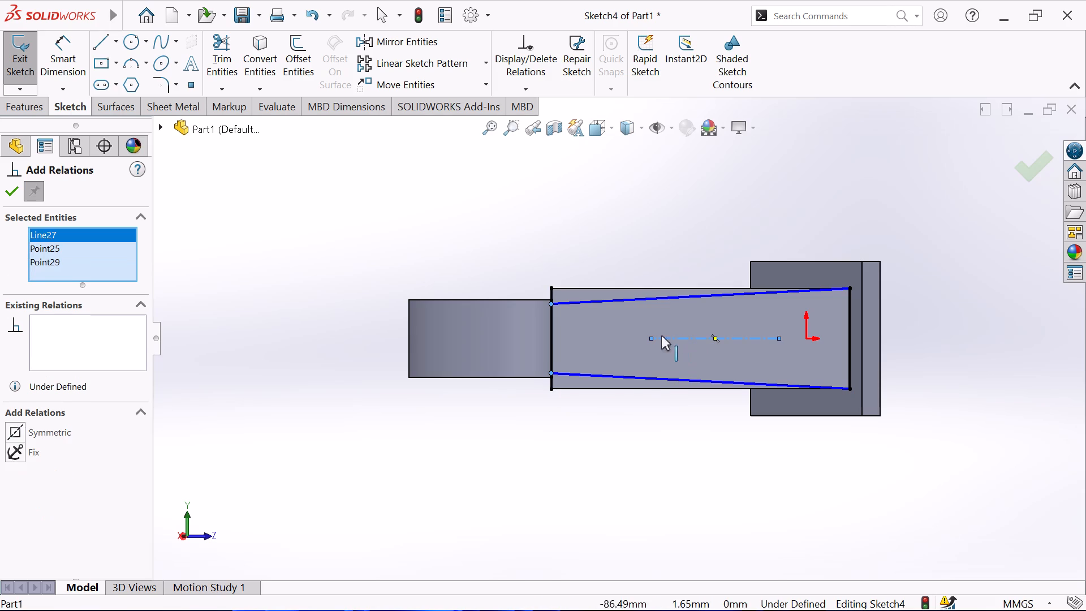
left_click(18, 429)
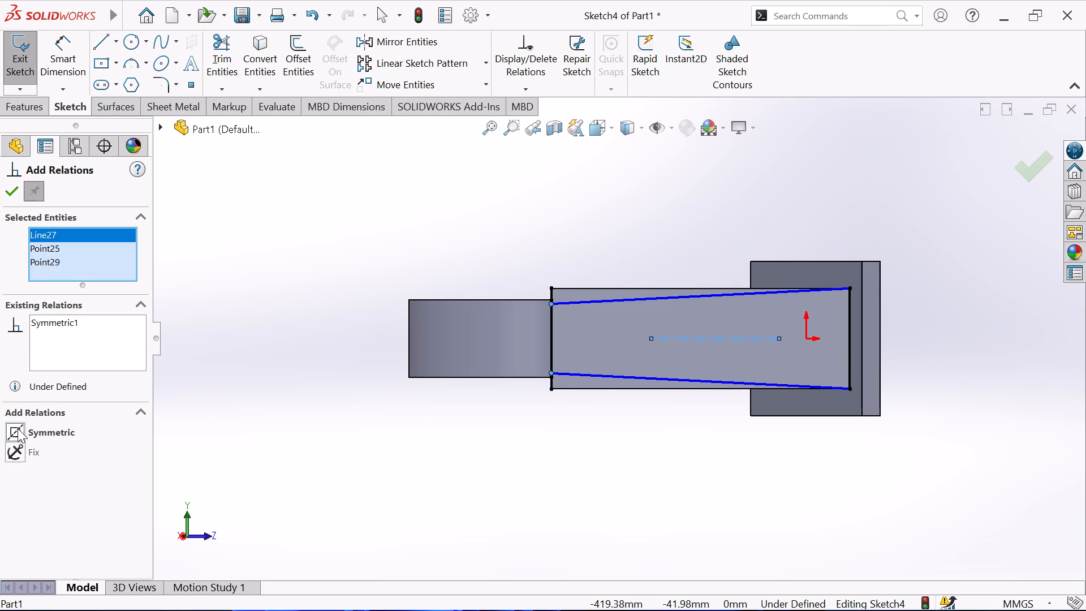
left_click(4, 187)
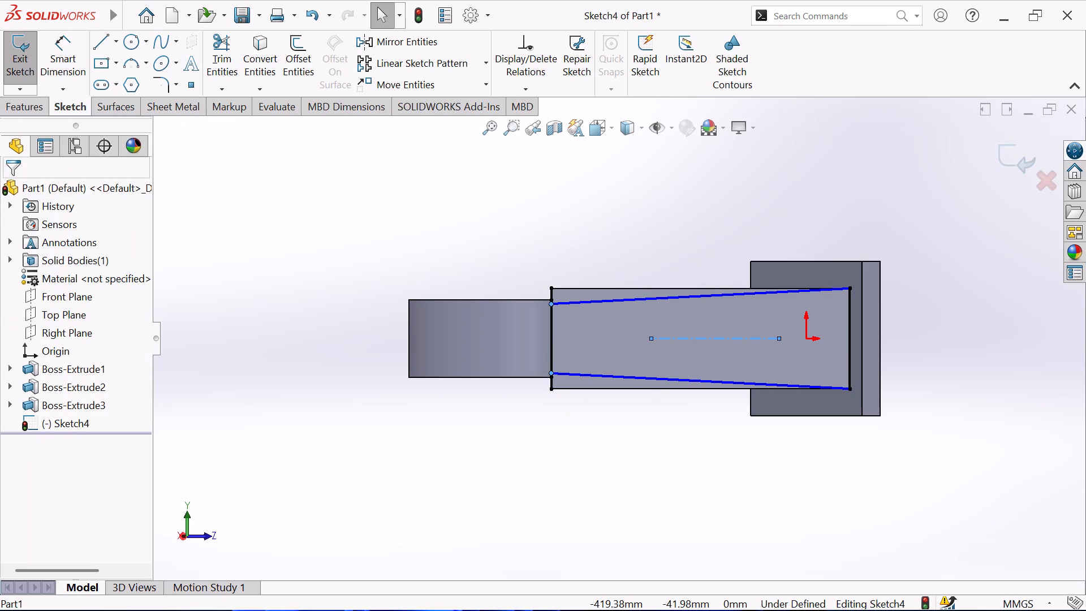
Dimension the distance between the two slanted lines' ring-end endpoints at 36 mm.
left_click(62, 71)
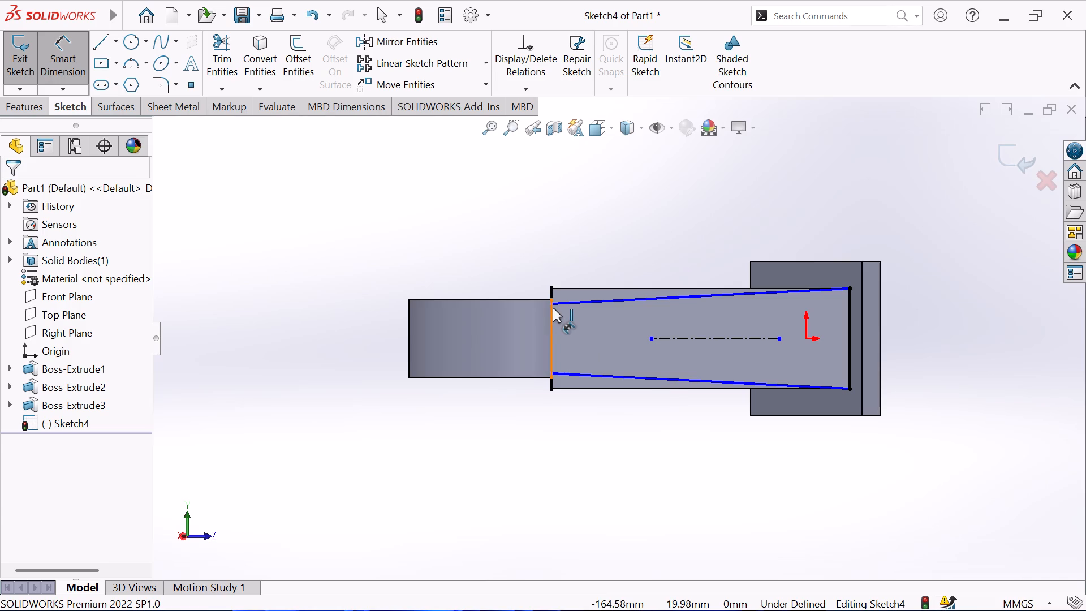
left_click(551, 306)
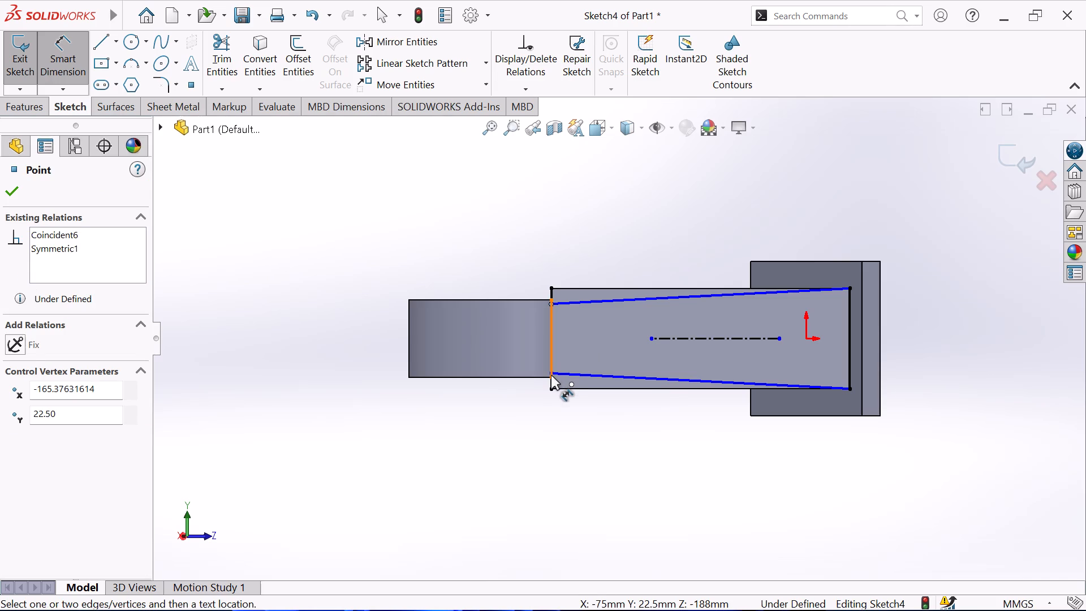
left_click(551, 375)
left_click(488, 331)
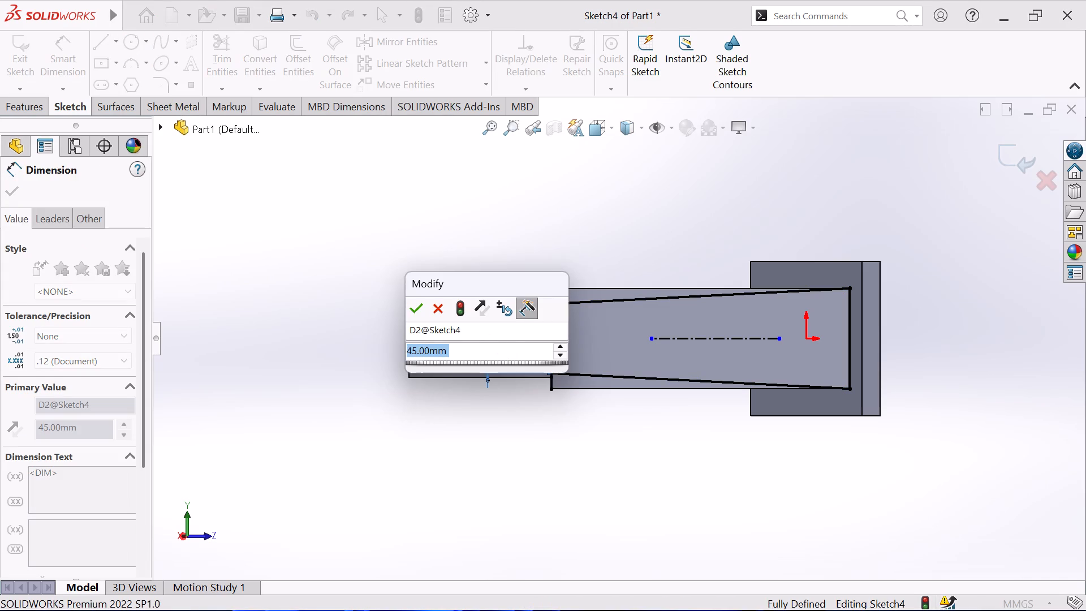
key("3")
key("6")
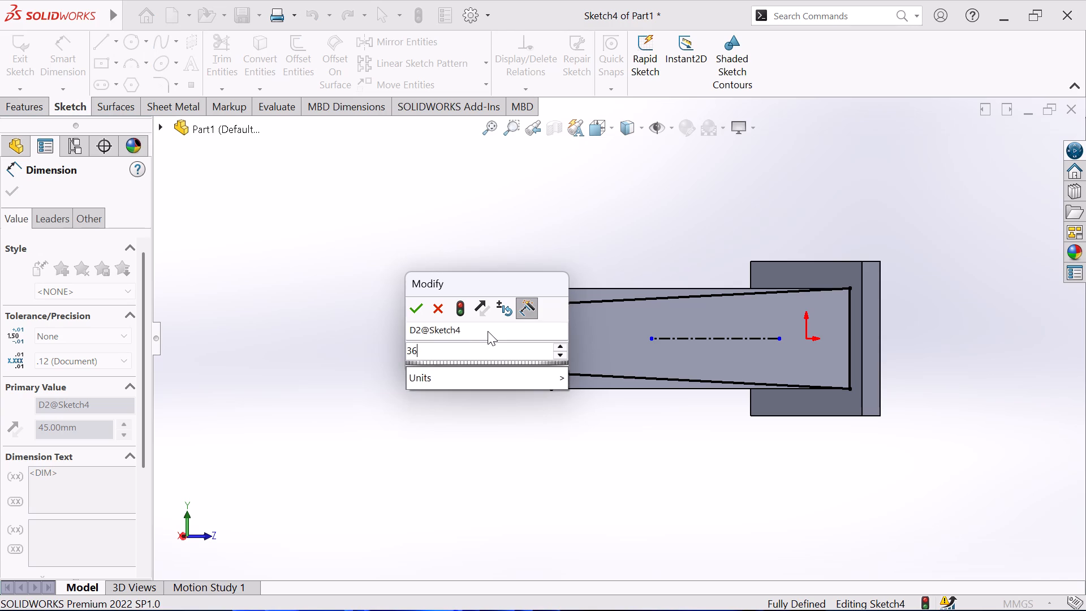
key("Return")
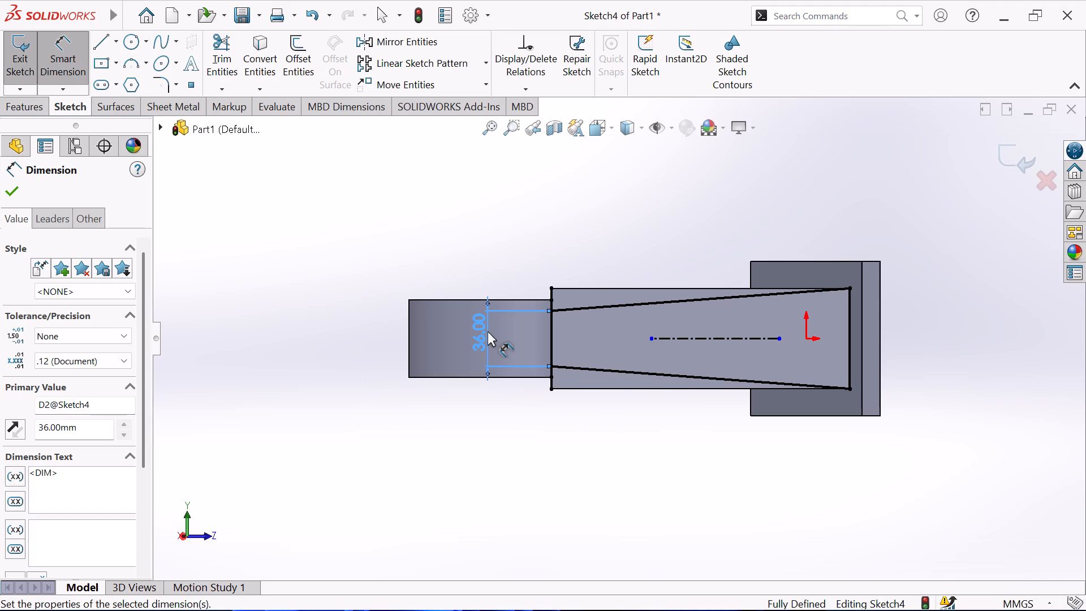
right_click(433, 249)
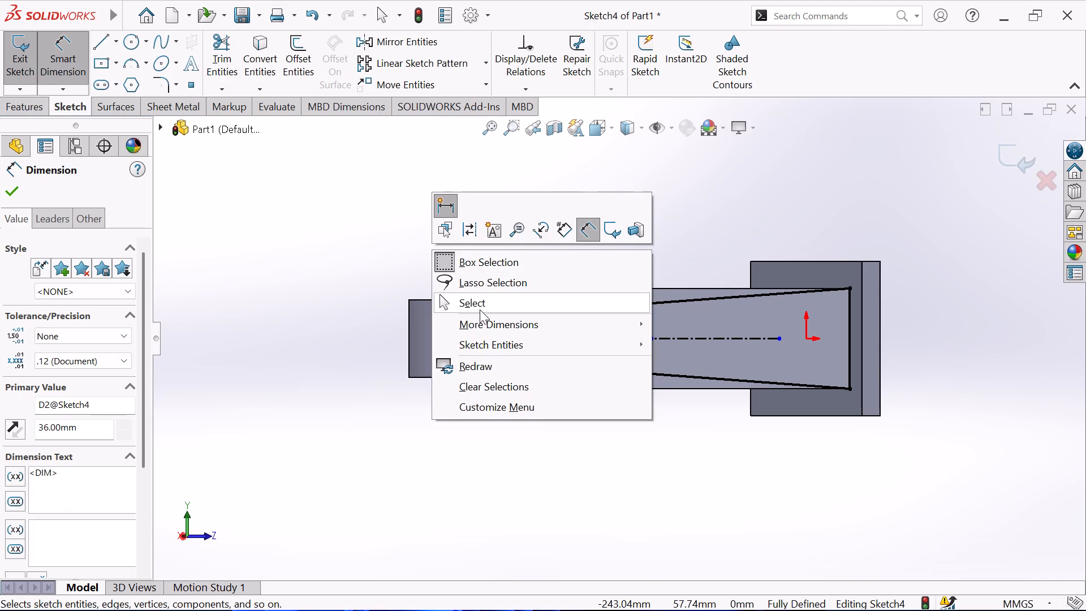
left_click(480, 305)
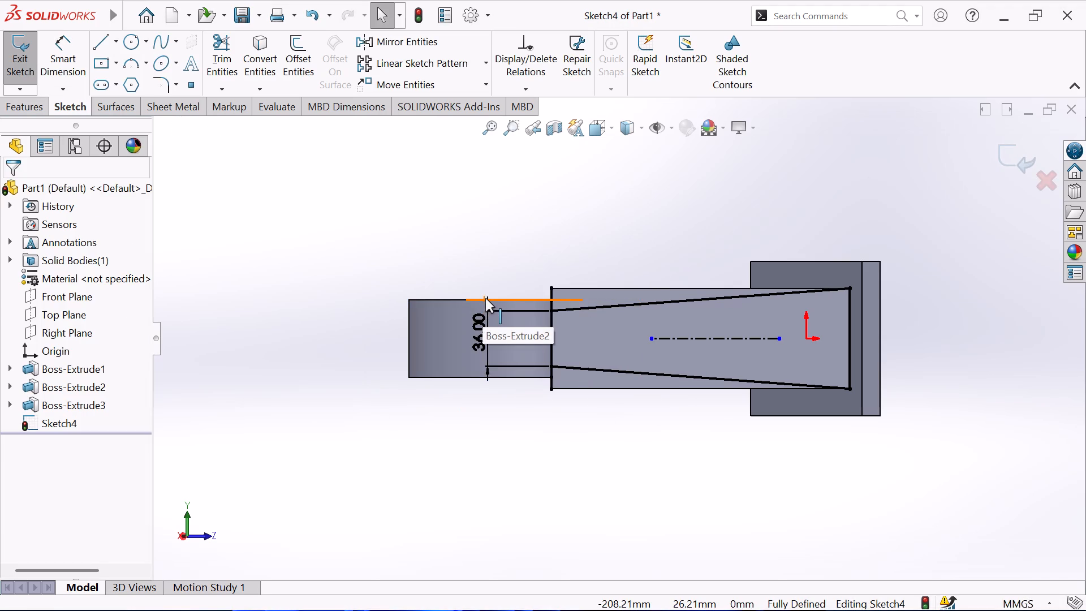
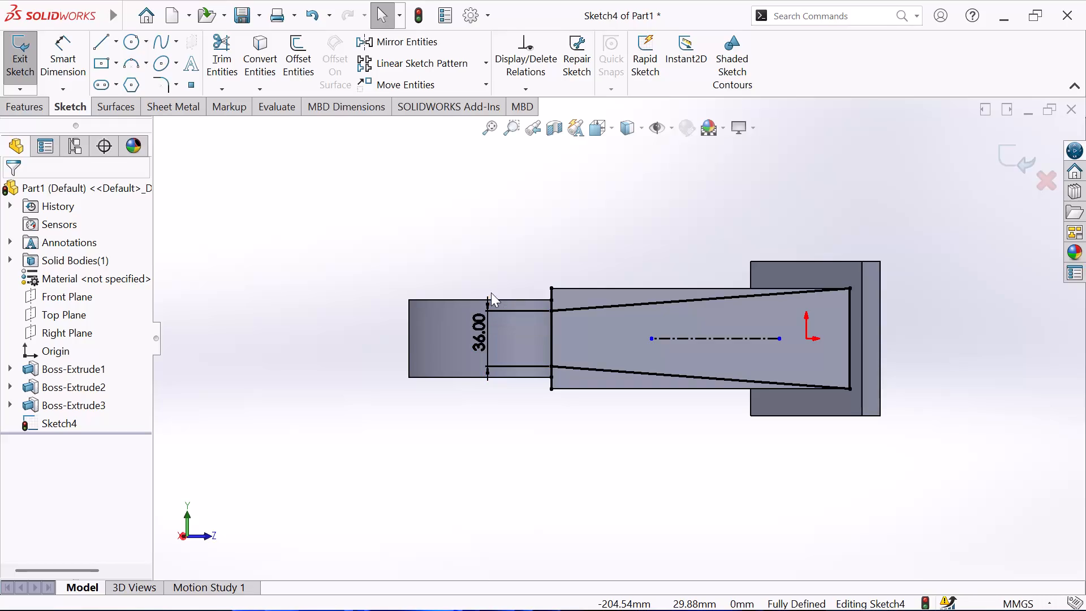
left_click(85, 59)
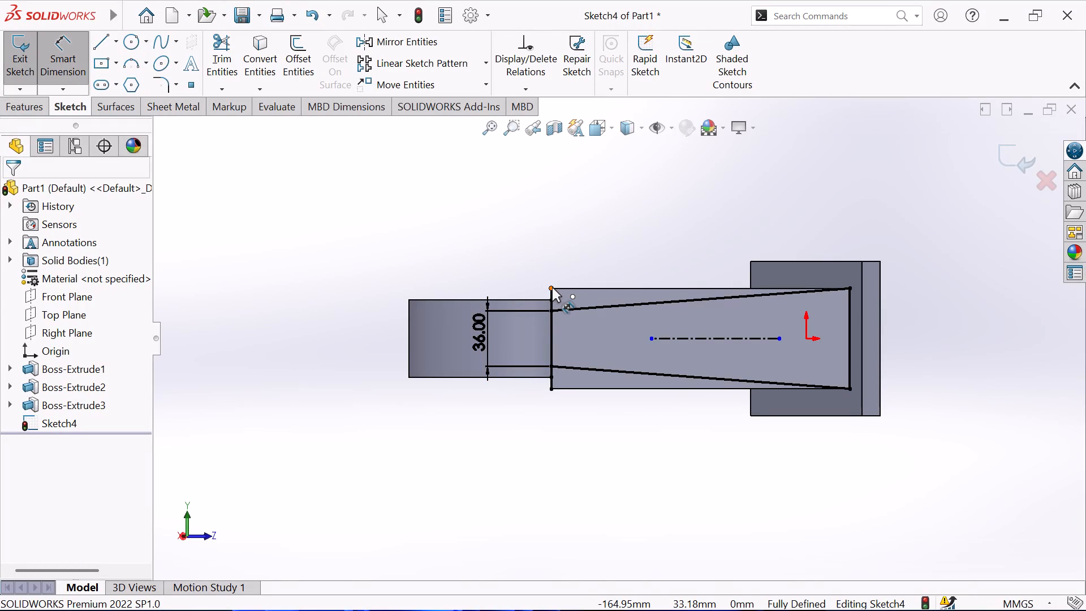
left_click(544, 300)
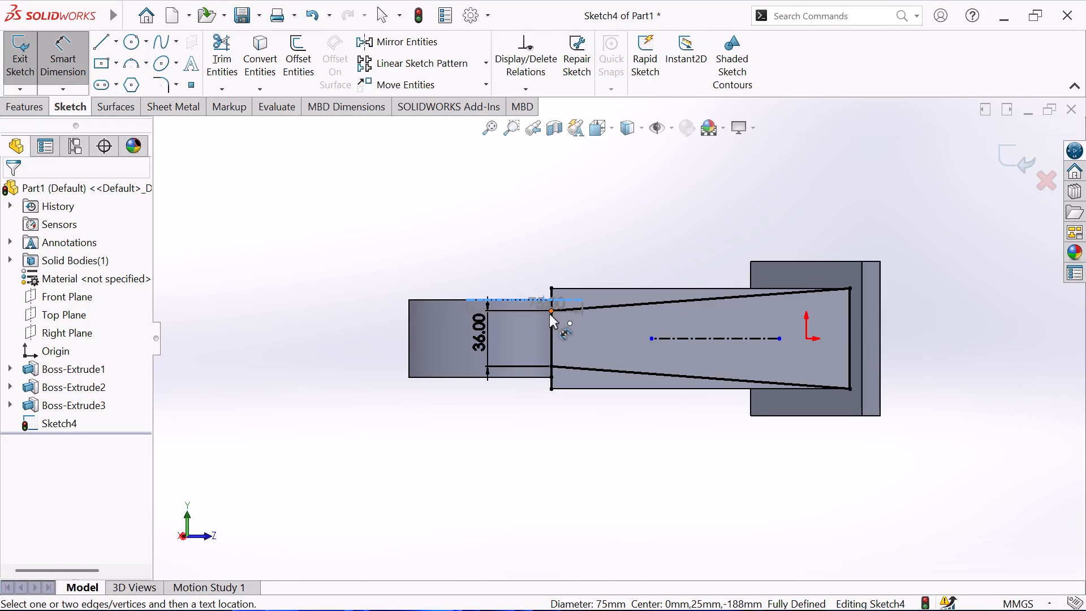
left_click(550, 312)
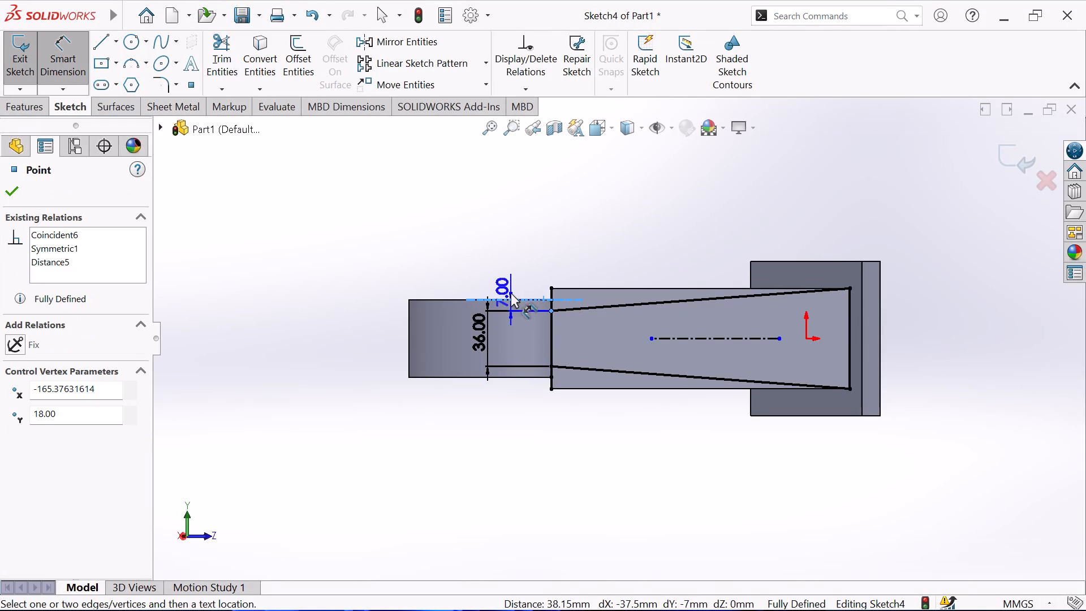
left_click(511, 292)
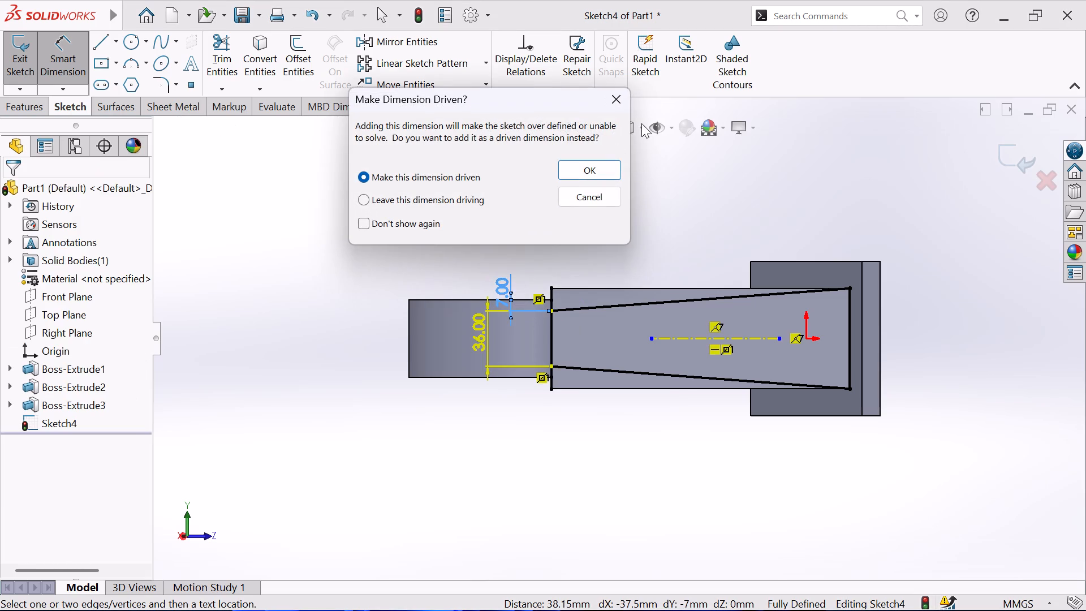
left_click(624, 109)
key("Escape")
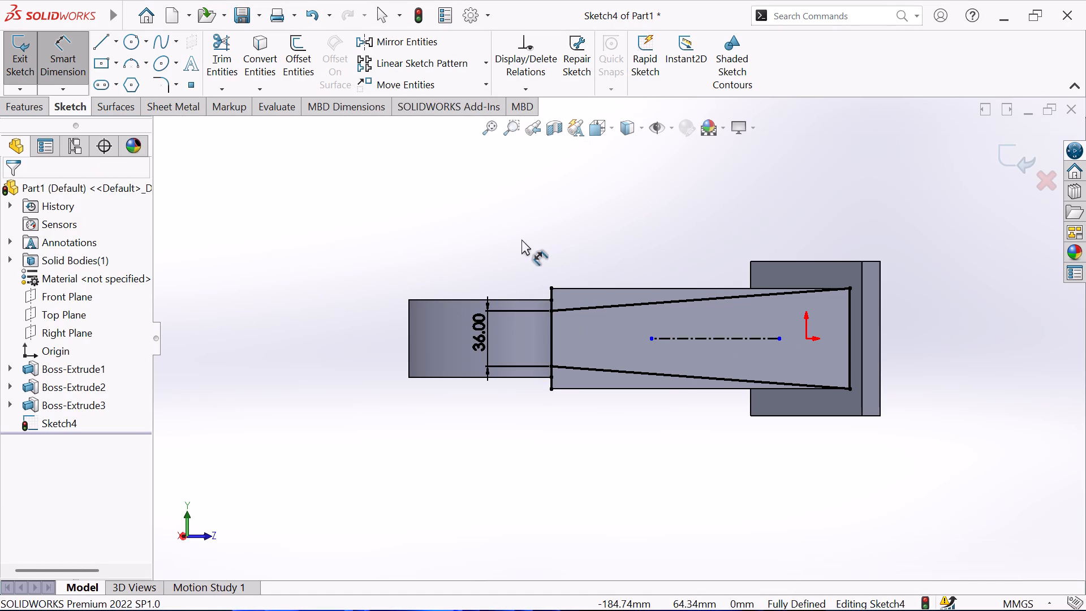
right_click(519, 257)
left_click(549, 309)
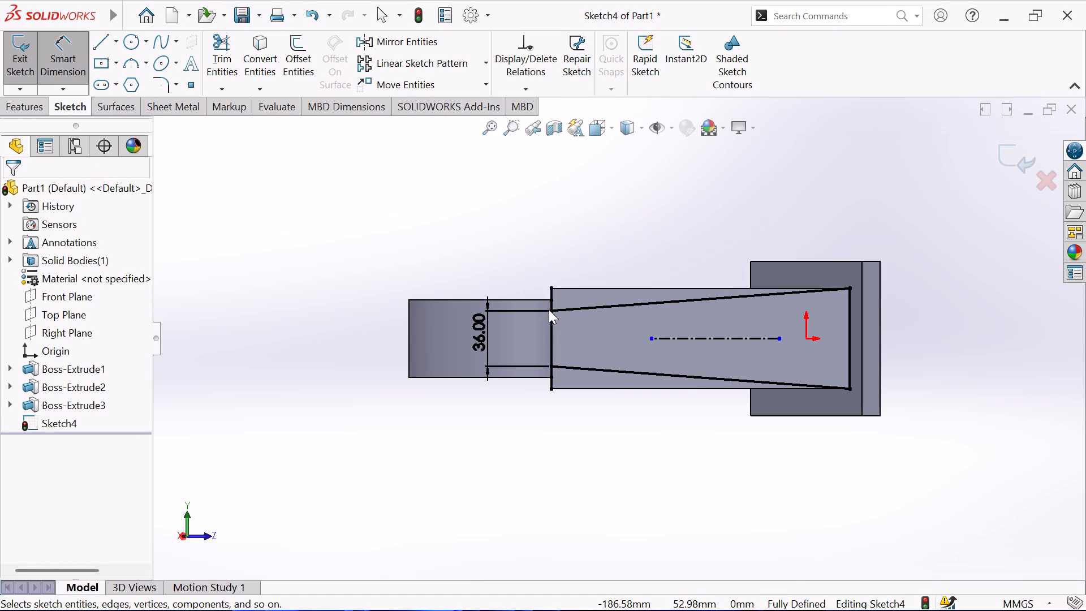
Convert the support face's two long side edges into sketch lines.
left_click(615, 288)
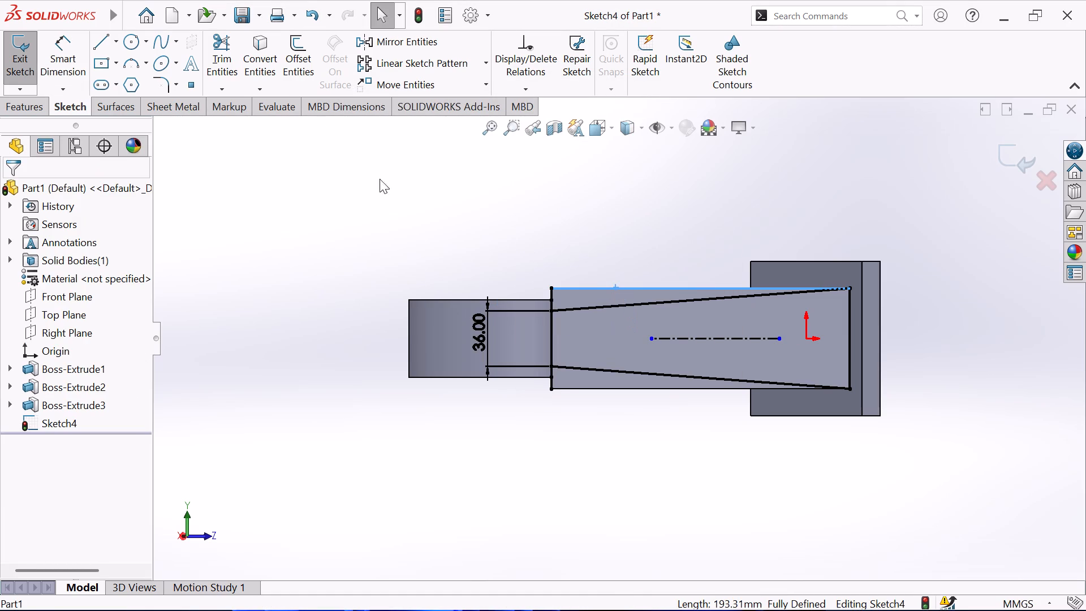
left_click(265, 74)
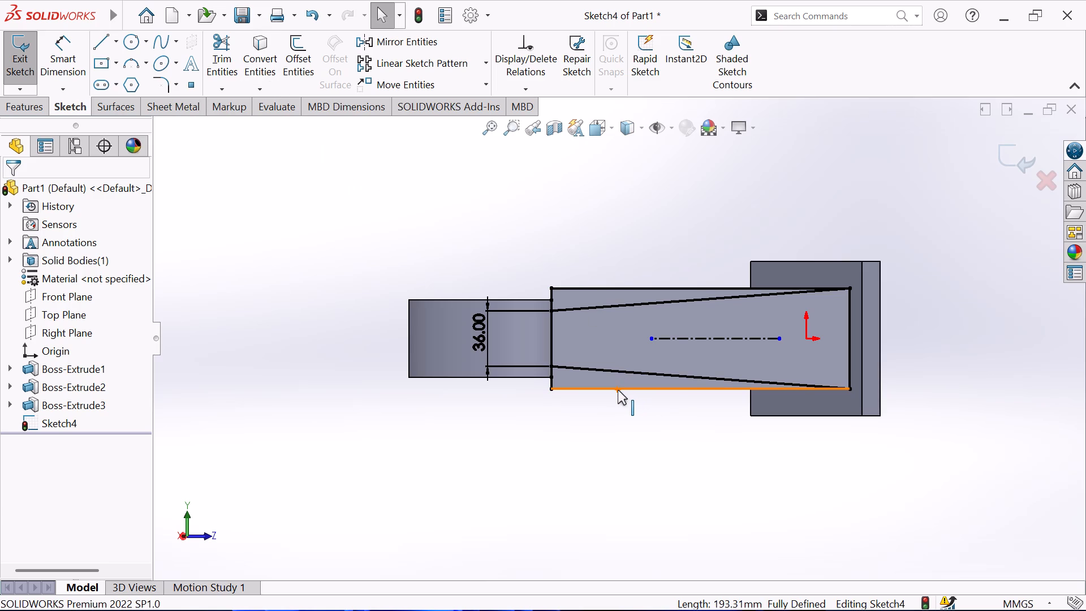
left_click(618, 390)
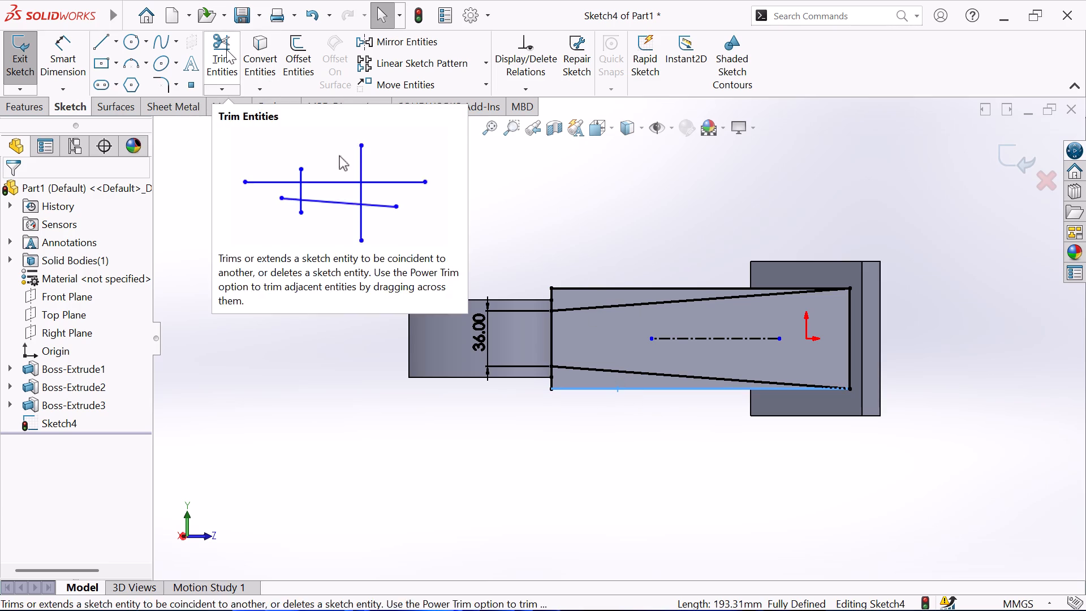
left_click(266, 56)
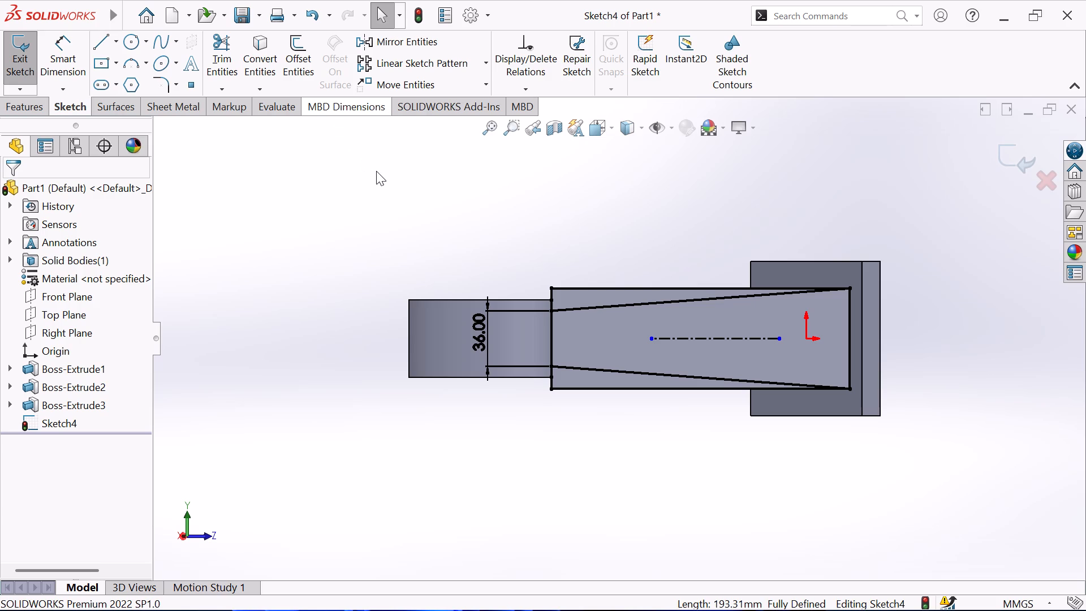
Trim the ring-end line between the two slanted lines and the base-end line, using Trim to closest.
left_click(235, 70)
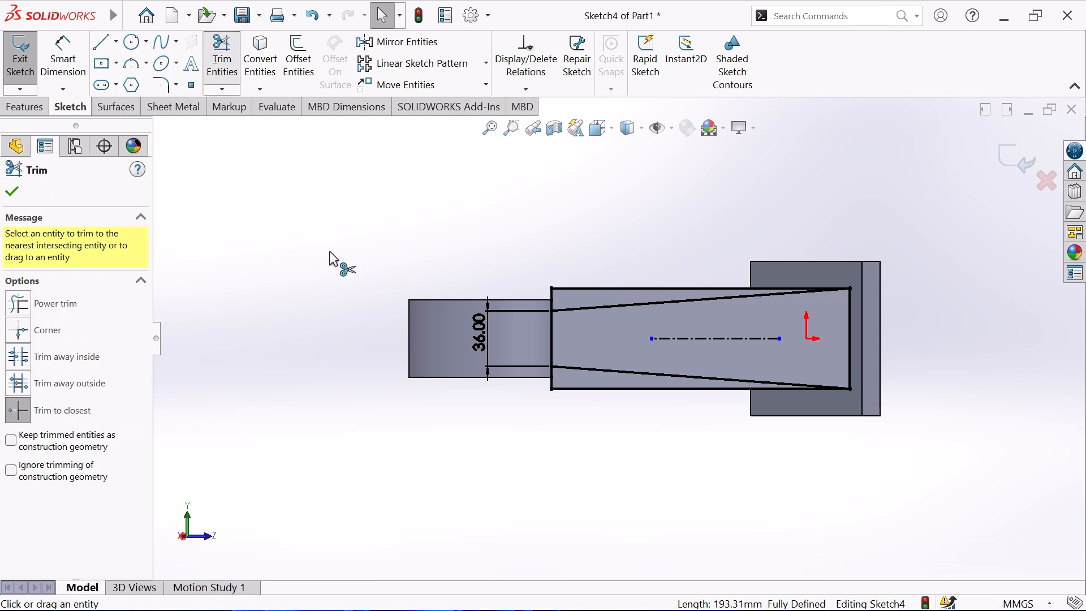
left_click(548, 338)
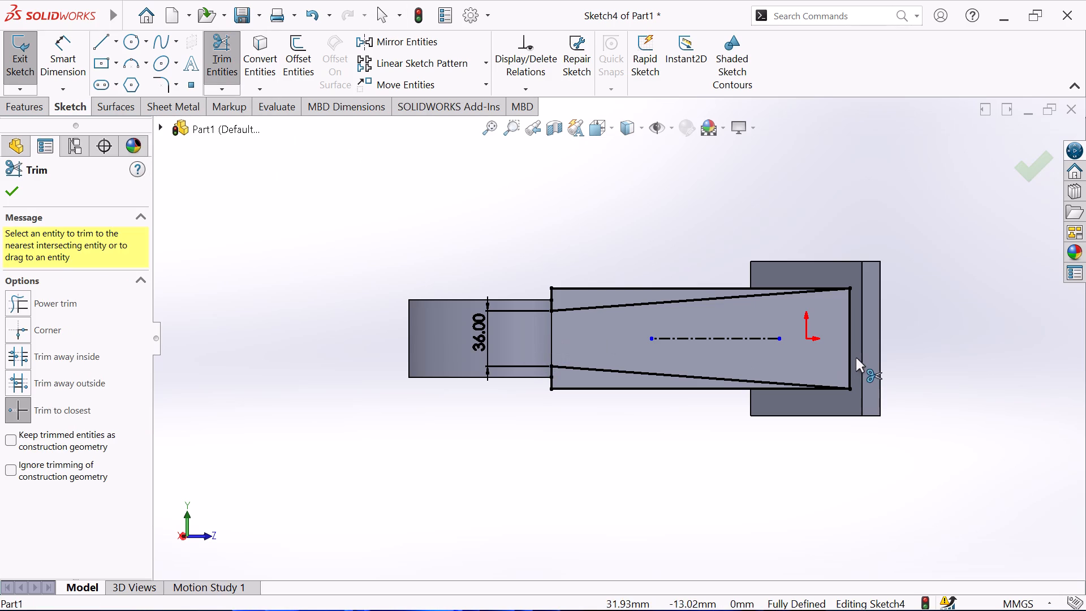
left_click(852, 347)
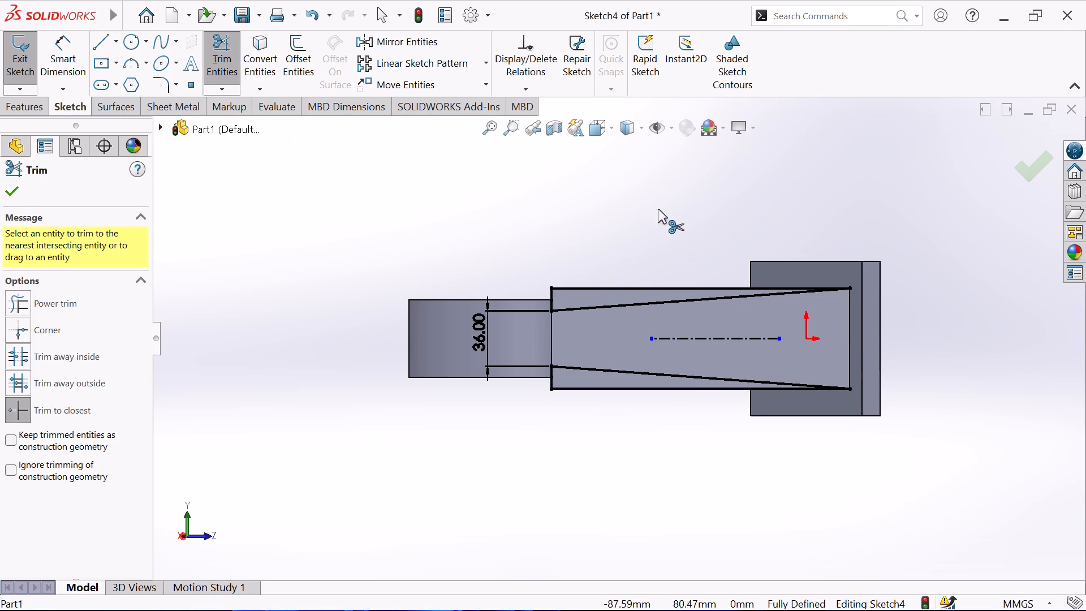
right_click(588, 195)
left_click(632, 246)
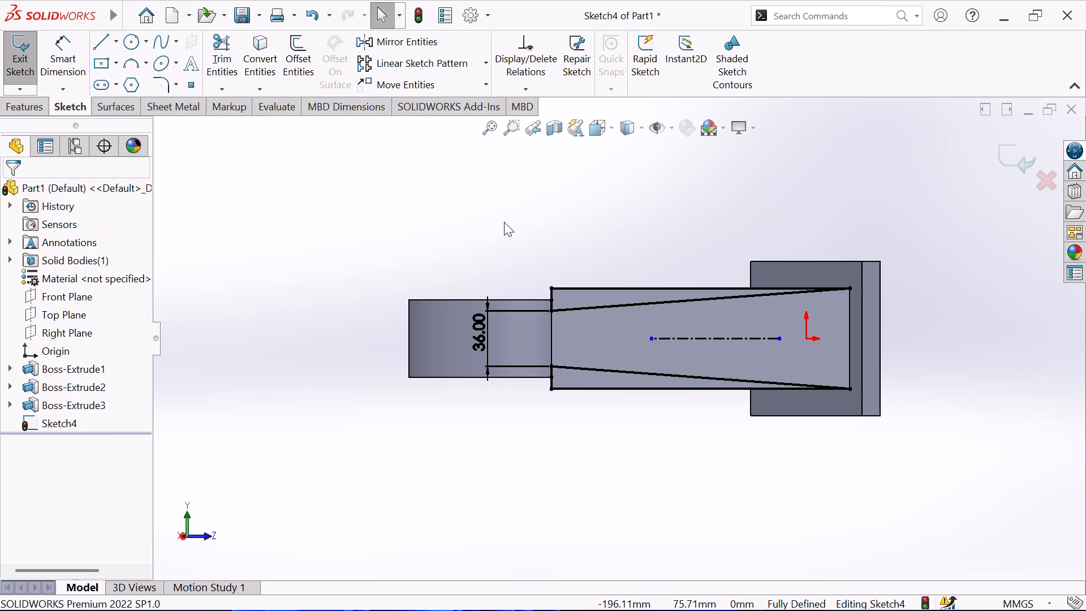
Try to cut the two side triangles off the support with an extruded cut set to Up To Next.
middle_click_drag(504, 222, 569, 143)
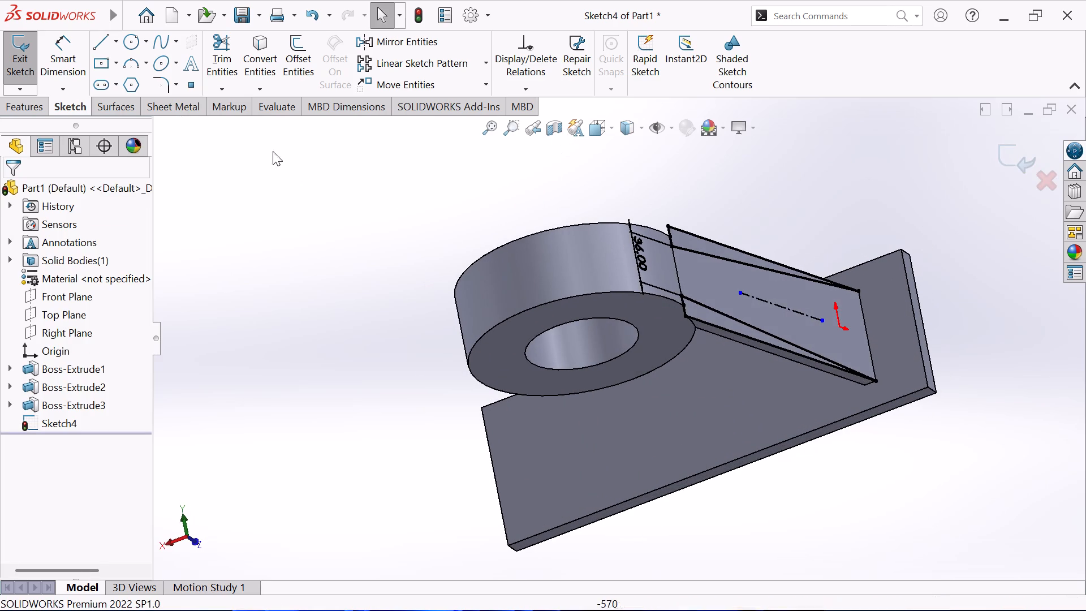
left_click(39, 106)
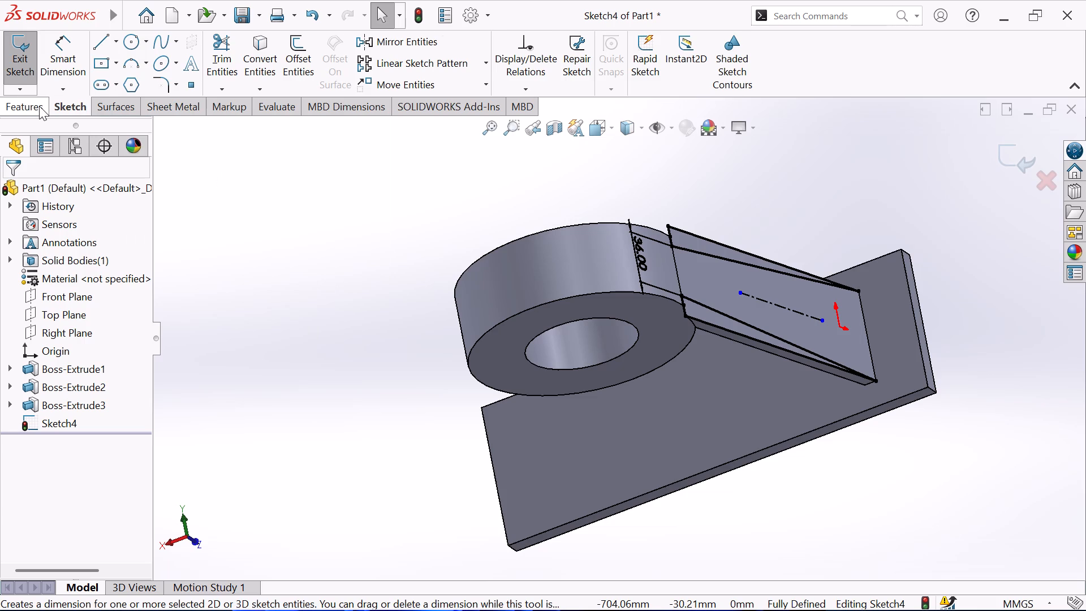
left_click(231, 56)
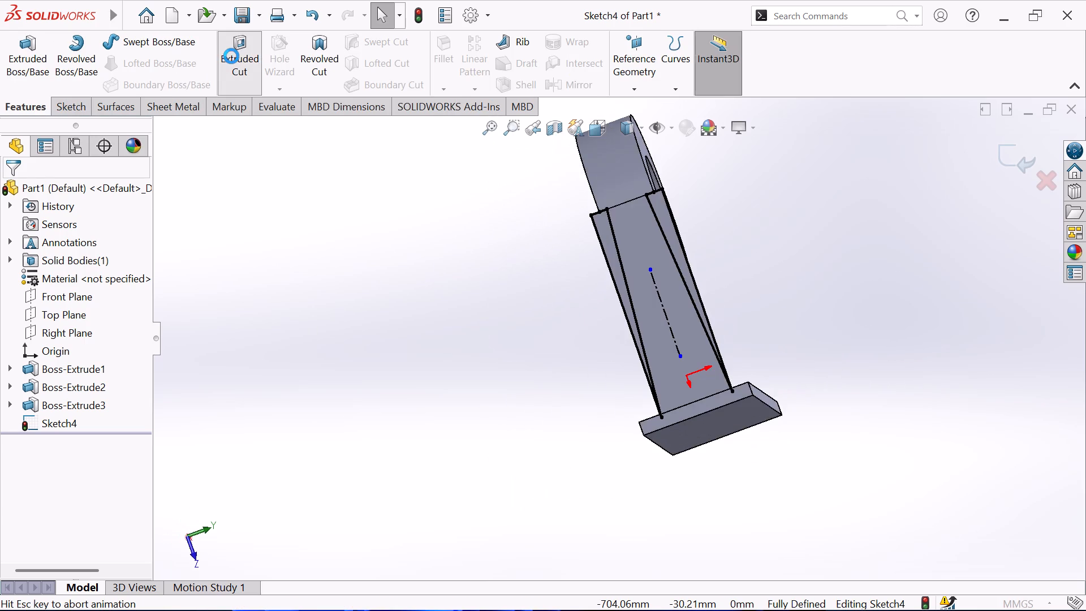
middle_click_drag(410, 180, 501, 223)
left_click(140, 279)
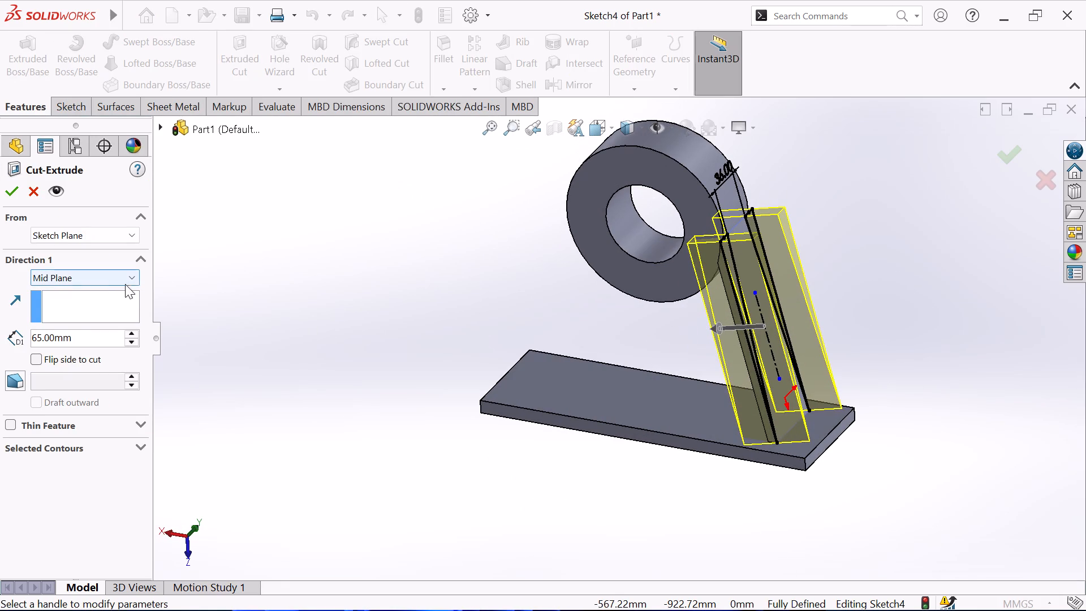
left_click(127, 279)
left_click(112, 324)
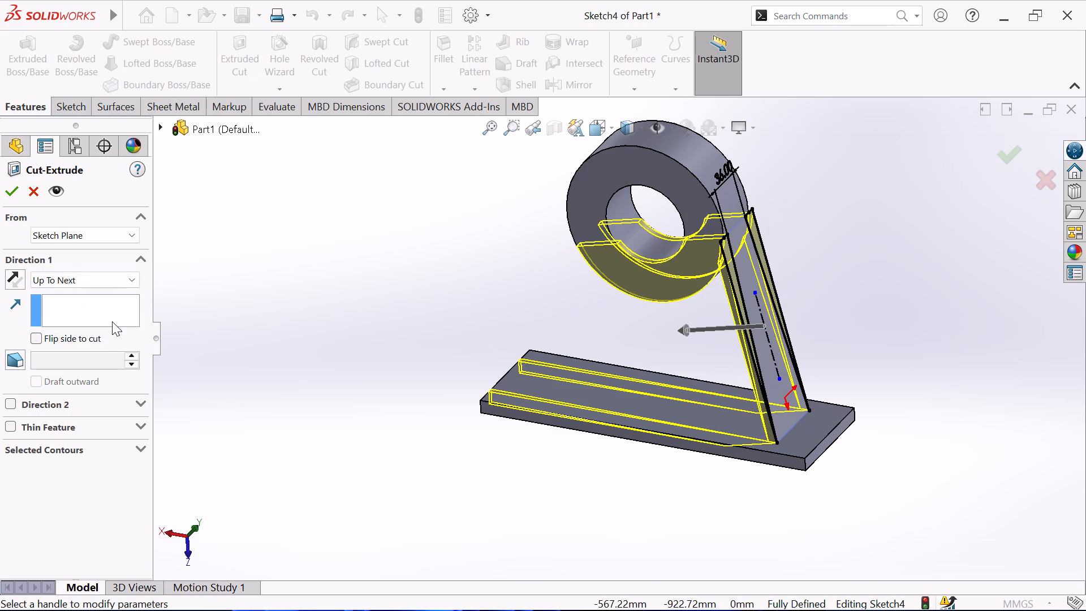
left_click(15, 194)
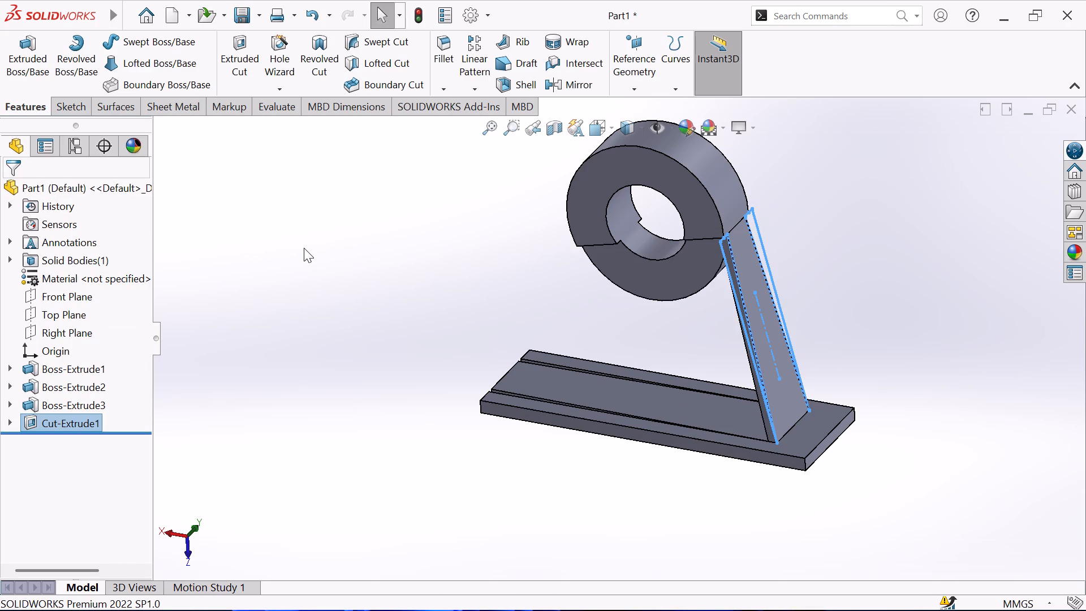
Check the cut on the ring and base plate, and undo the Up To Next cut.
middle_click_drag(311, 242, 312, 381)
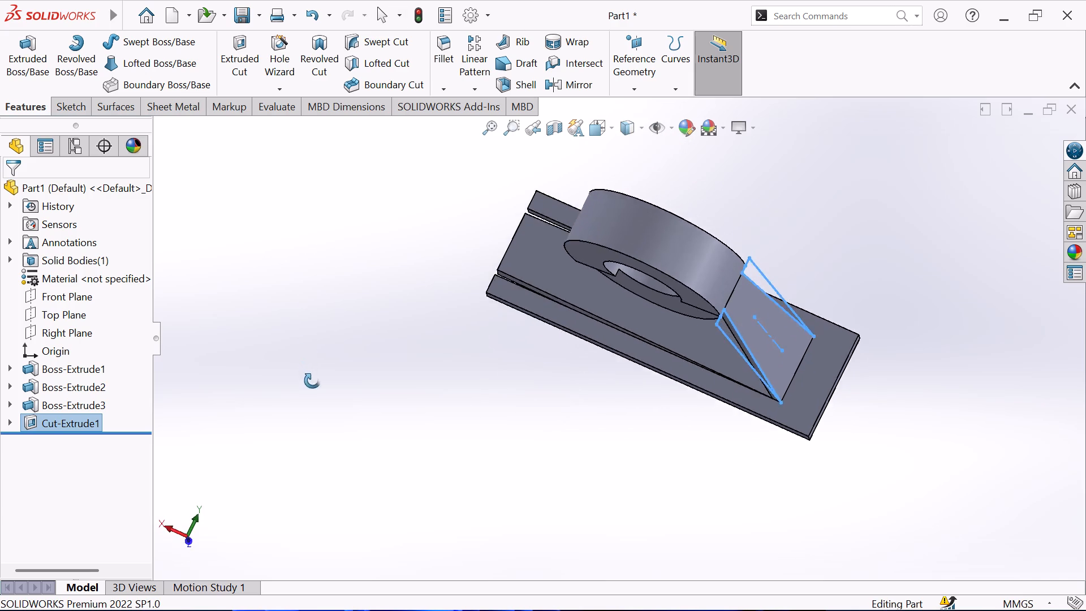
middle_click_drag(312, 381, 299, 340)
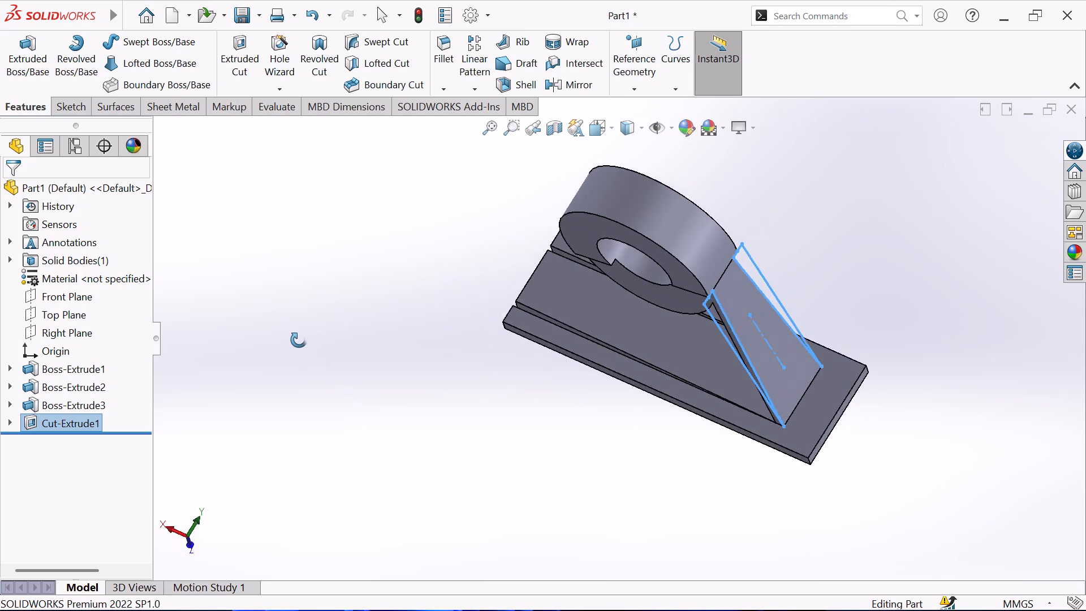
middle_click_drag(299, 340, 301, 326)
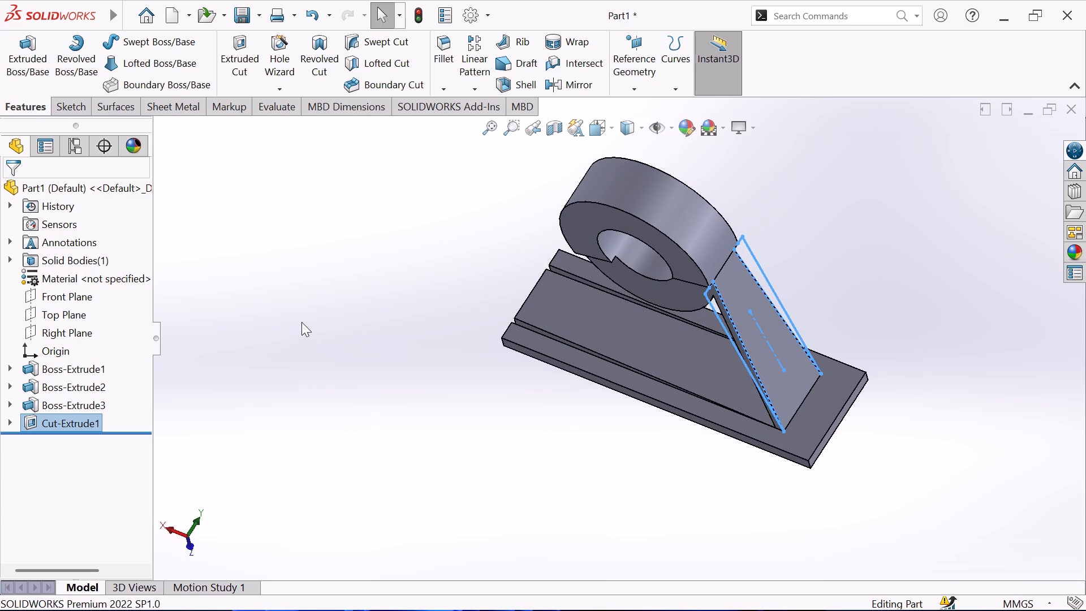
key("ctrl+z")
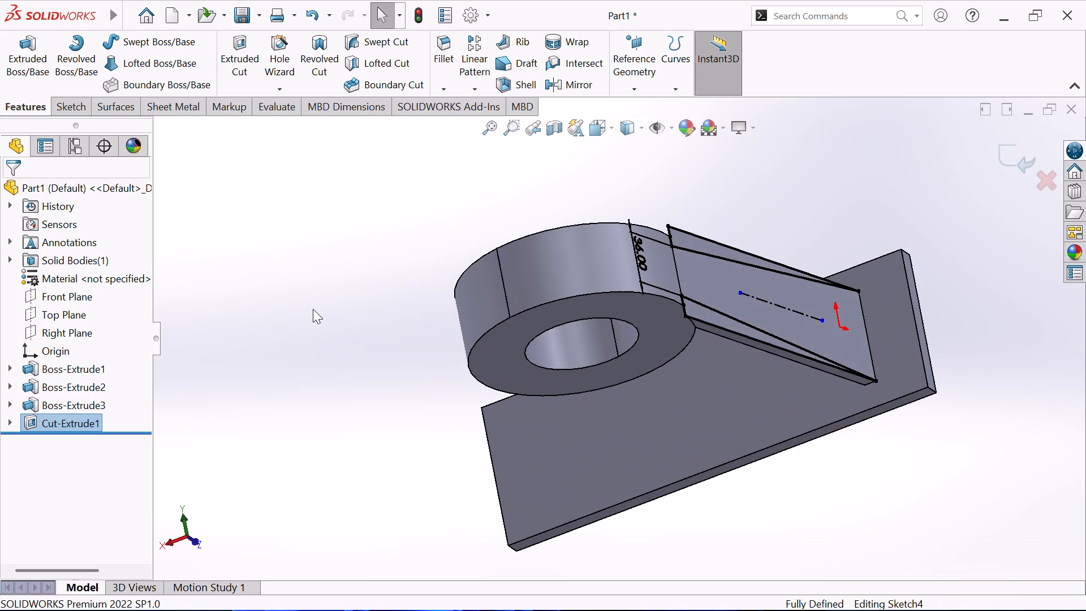
Start a new extruded cut of the two side triangles and try ending it Up To Surface at the ring's outer cylindrical face.
middle_click_drag(317, 307, 343, 221)
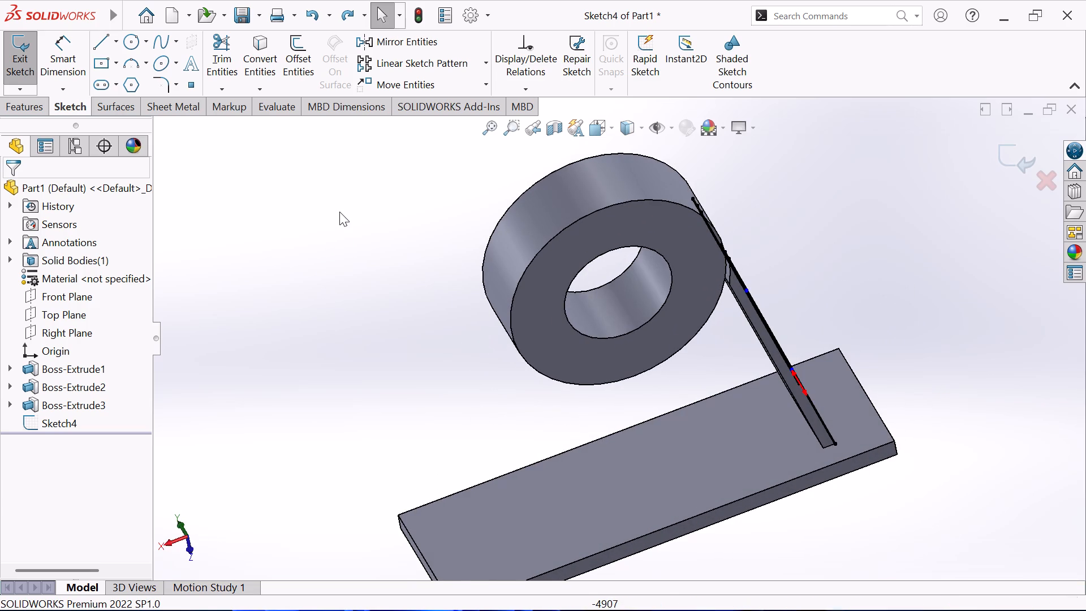
middle_click_drag(340, 212, 299, 127)
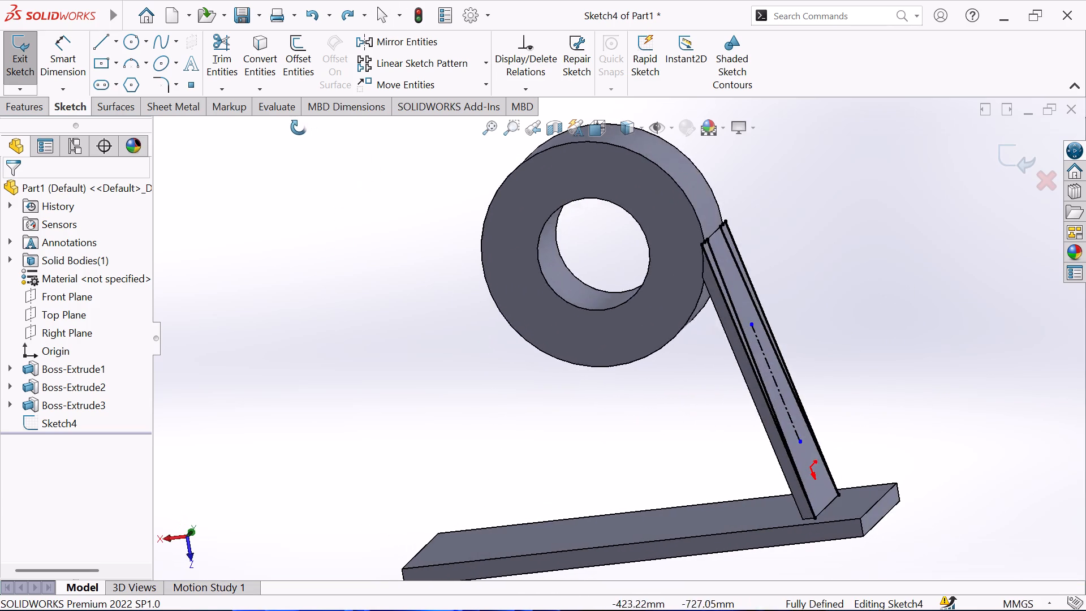
middle_click_drag(299, 127, 288, 137)
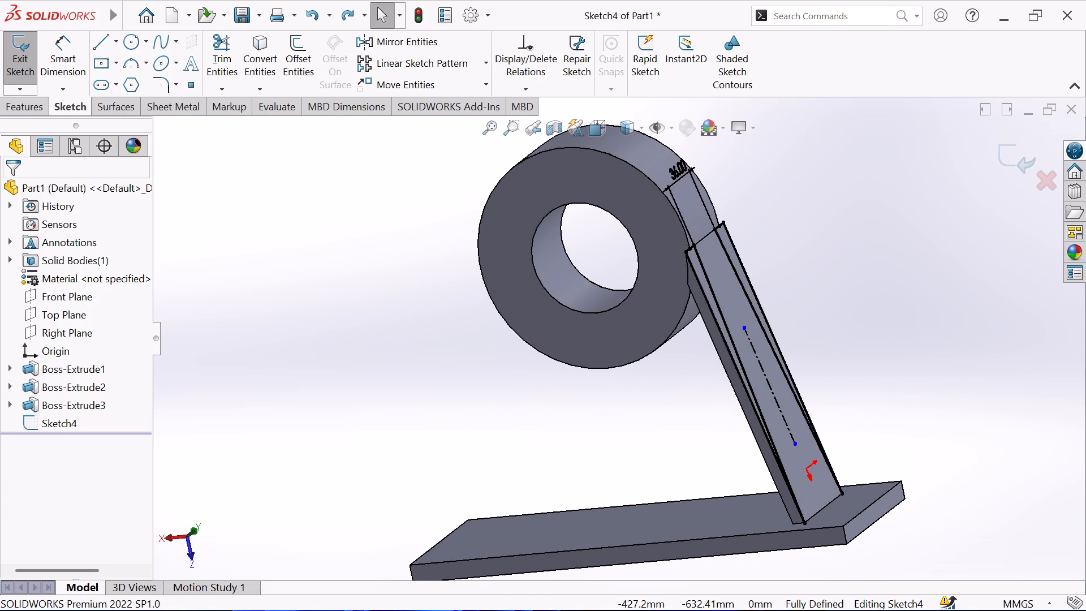
left_click(19, 118)
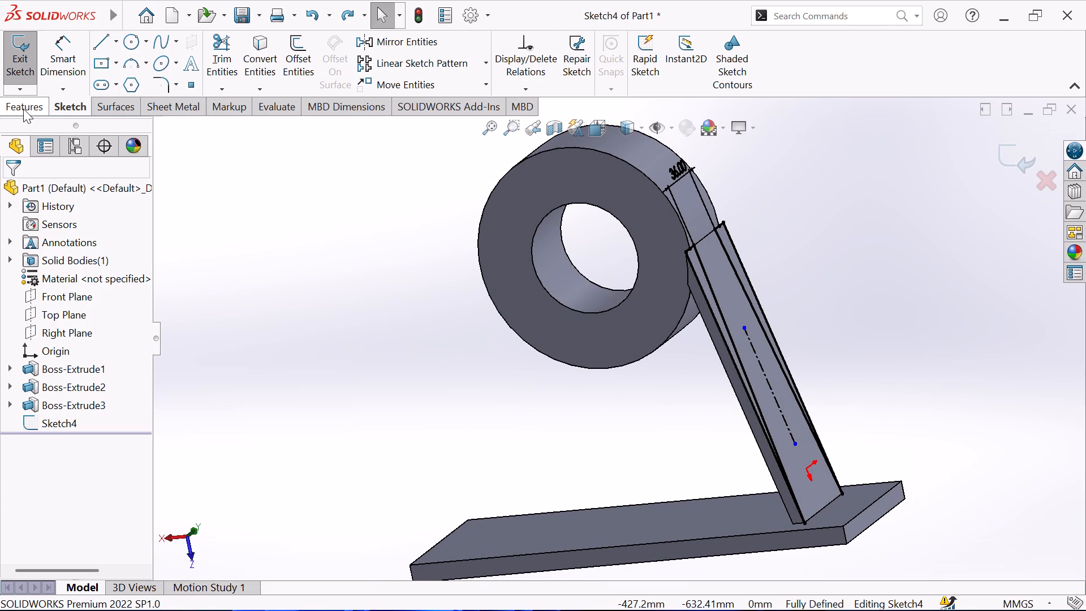
left_click(23, 109)
left_click(225, 53)
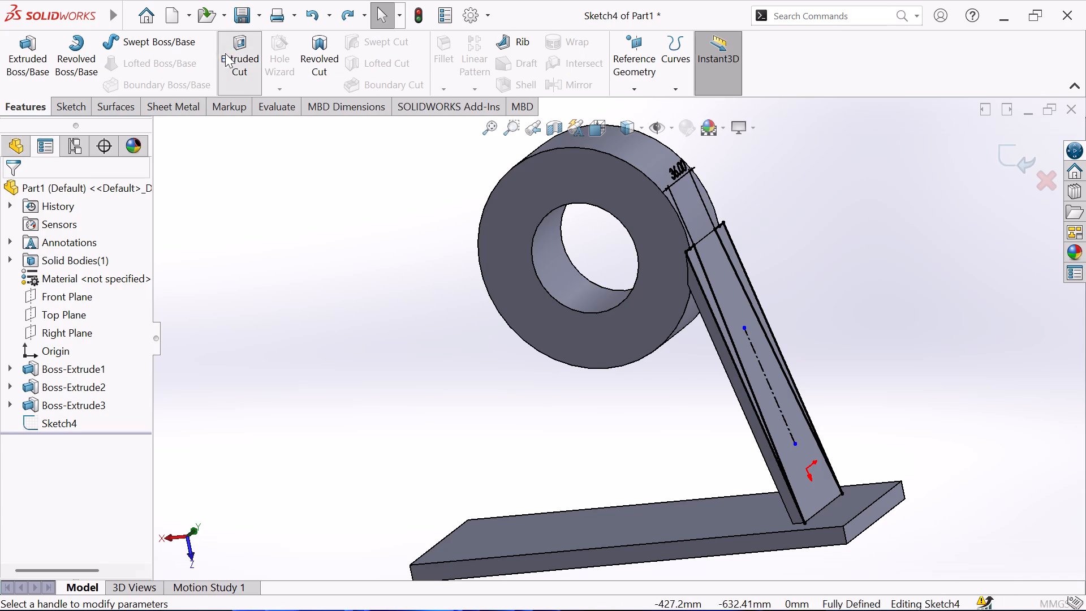
left_click(129, 277)
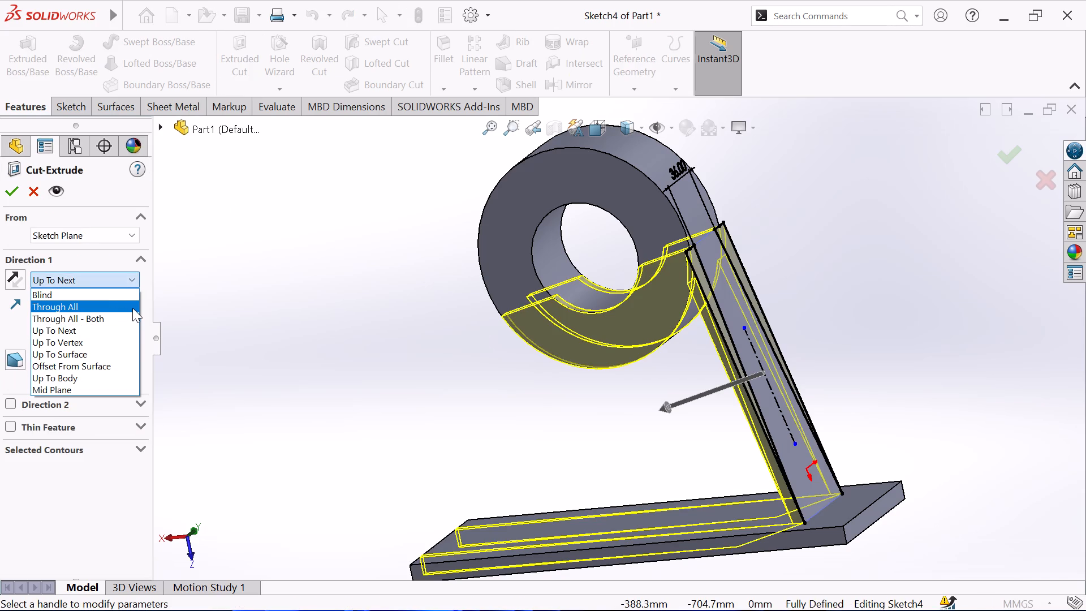
left_click(121, 352)
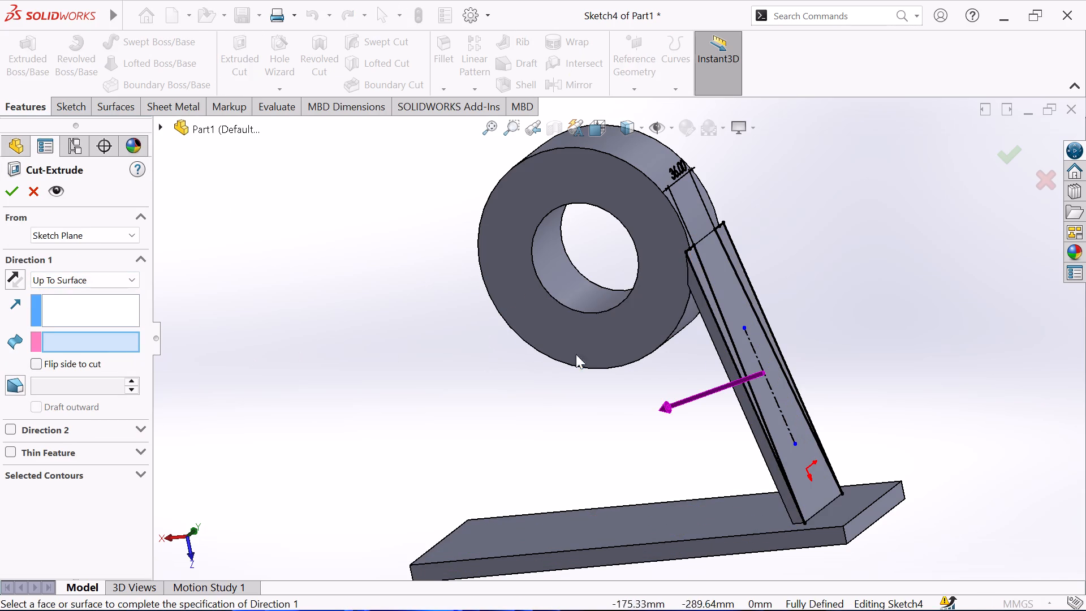
left_click(646, 154)
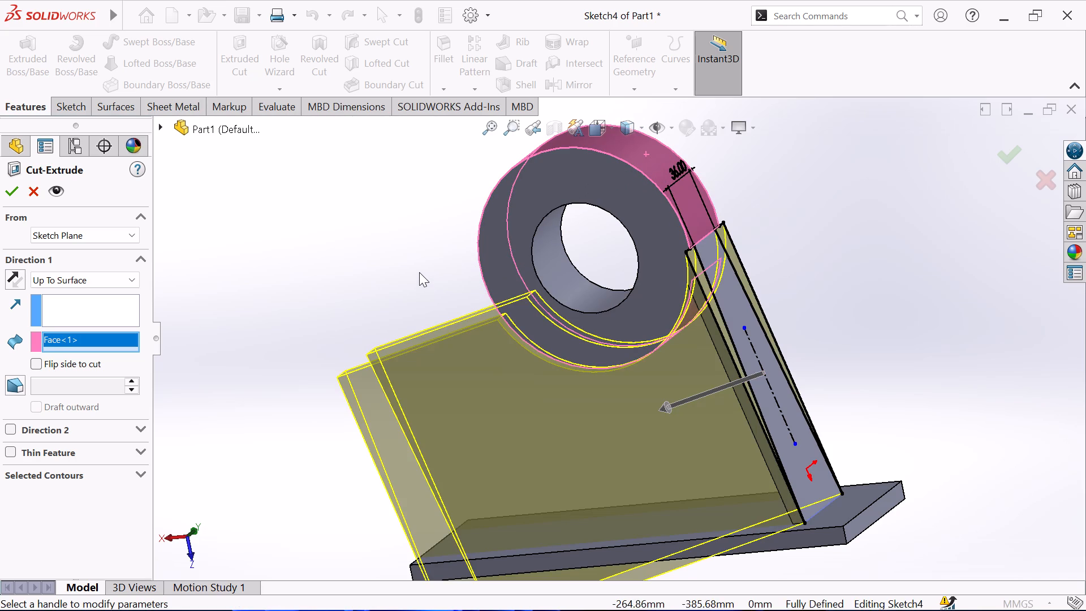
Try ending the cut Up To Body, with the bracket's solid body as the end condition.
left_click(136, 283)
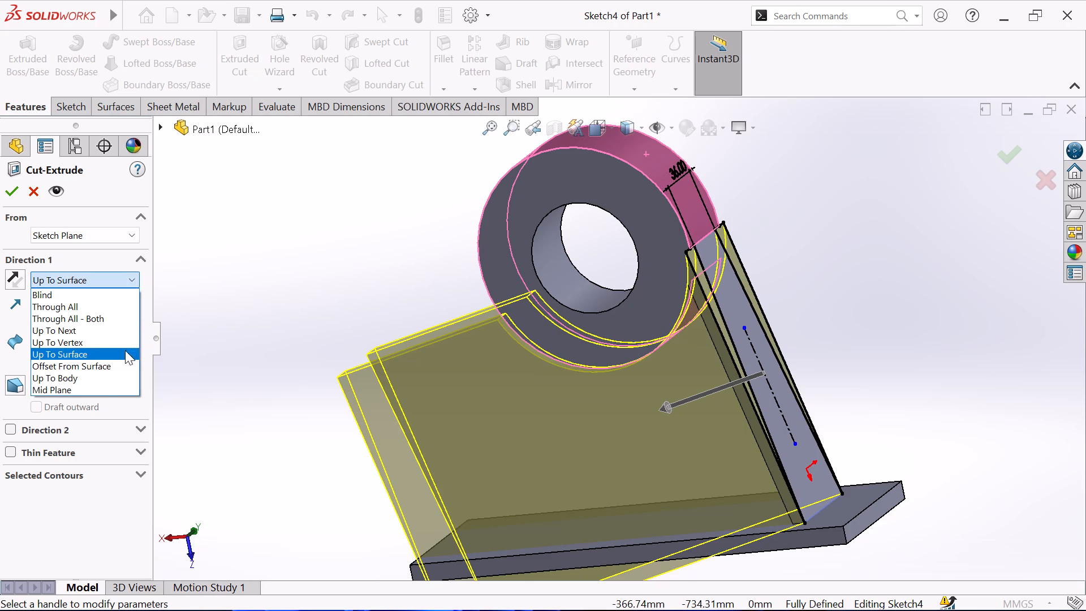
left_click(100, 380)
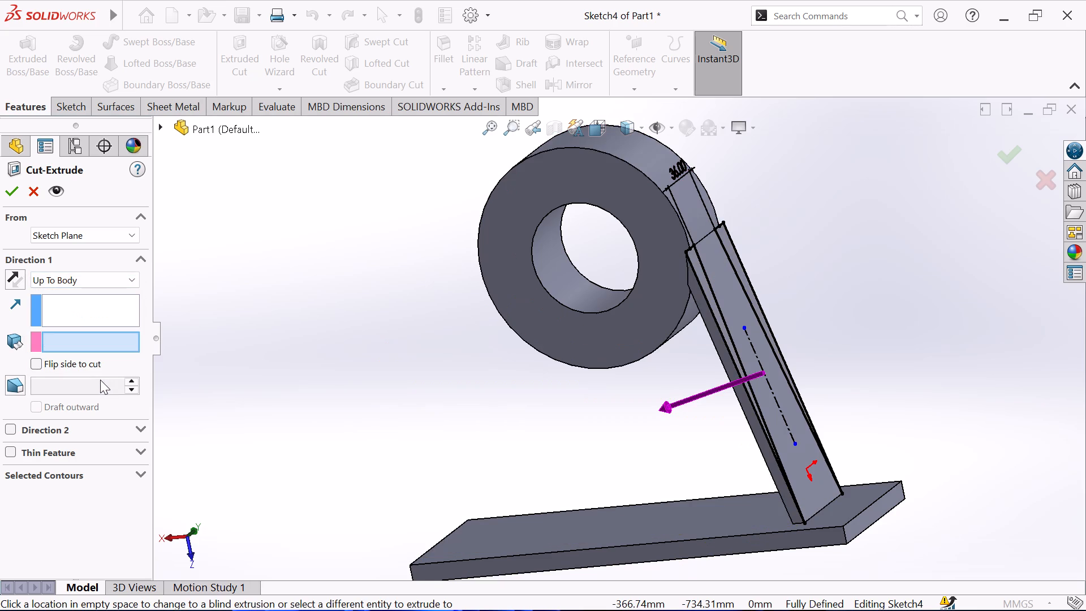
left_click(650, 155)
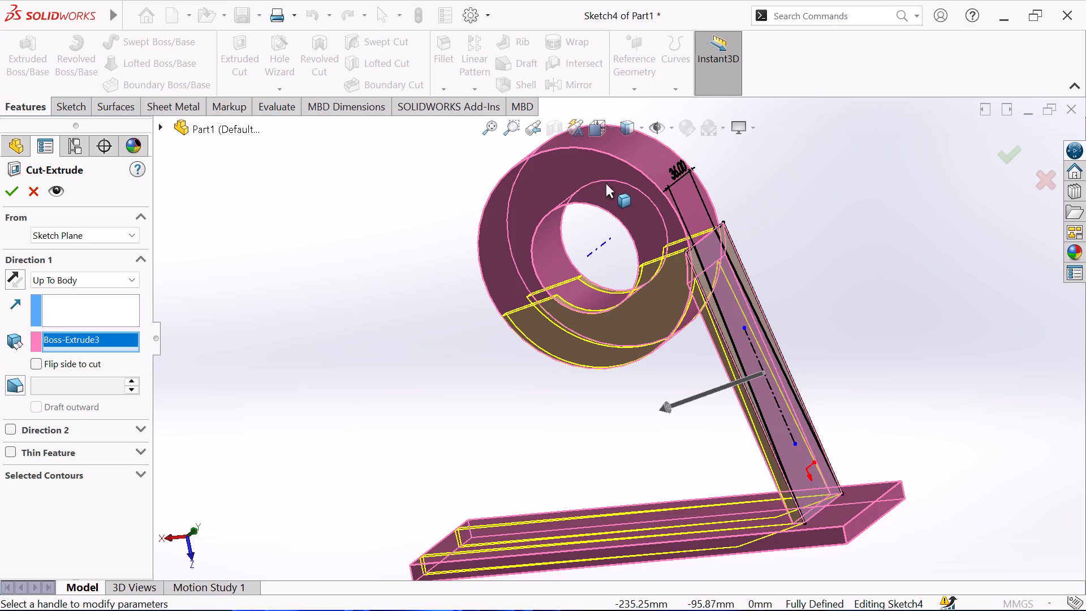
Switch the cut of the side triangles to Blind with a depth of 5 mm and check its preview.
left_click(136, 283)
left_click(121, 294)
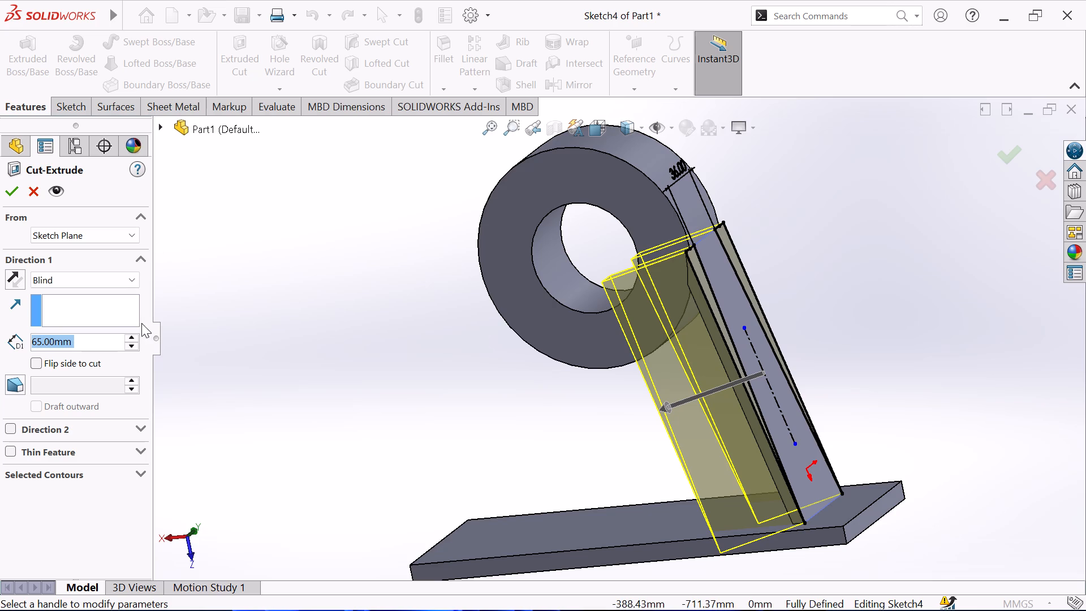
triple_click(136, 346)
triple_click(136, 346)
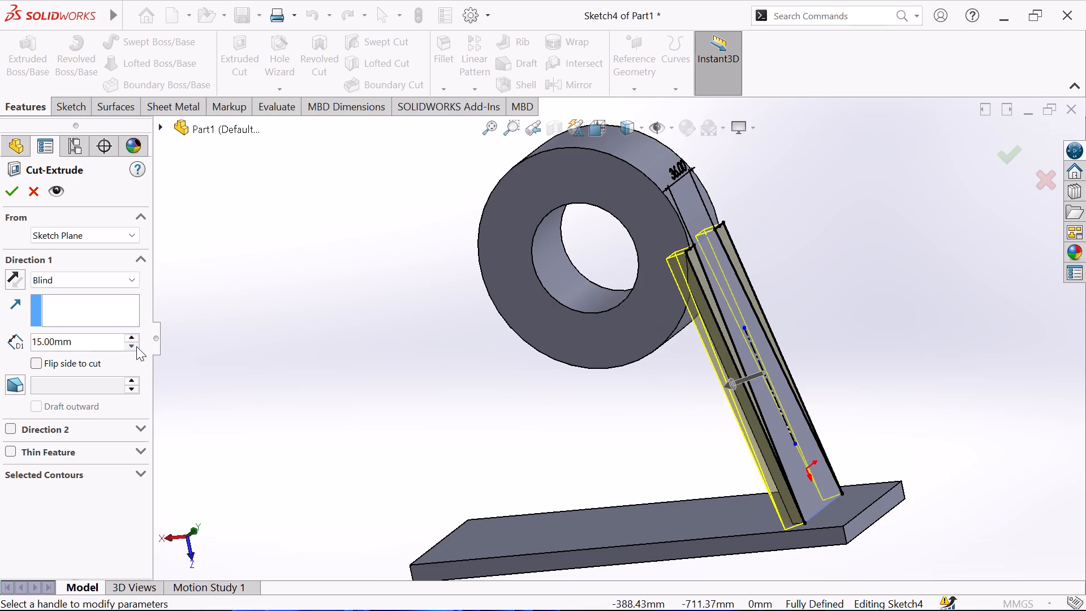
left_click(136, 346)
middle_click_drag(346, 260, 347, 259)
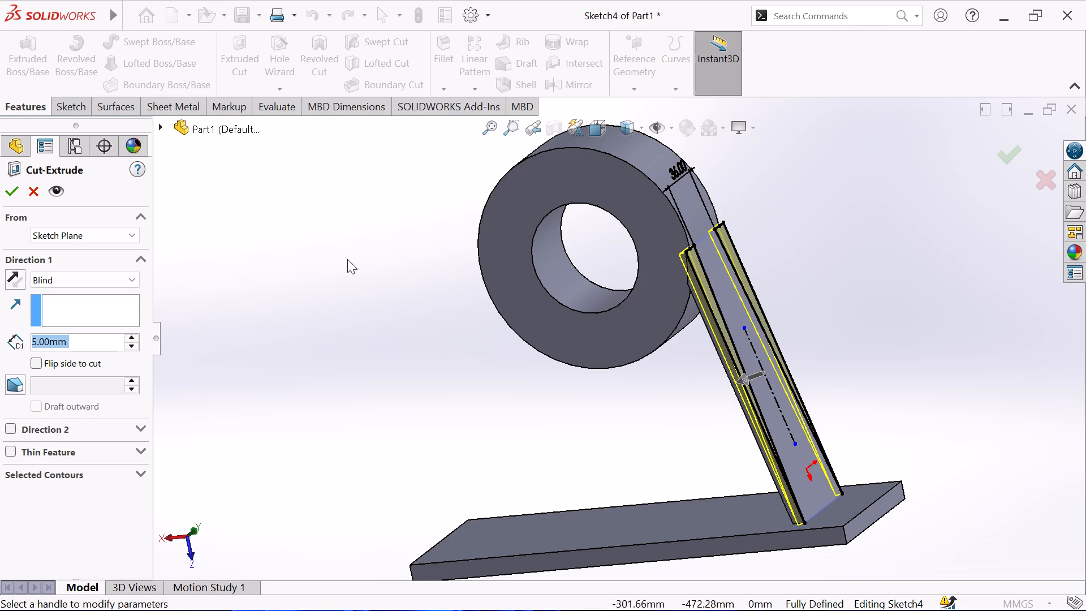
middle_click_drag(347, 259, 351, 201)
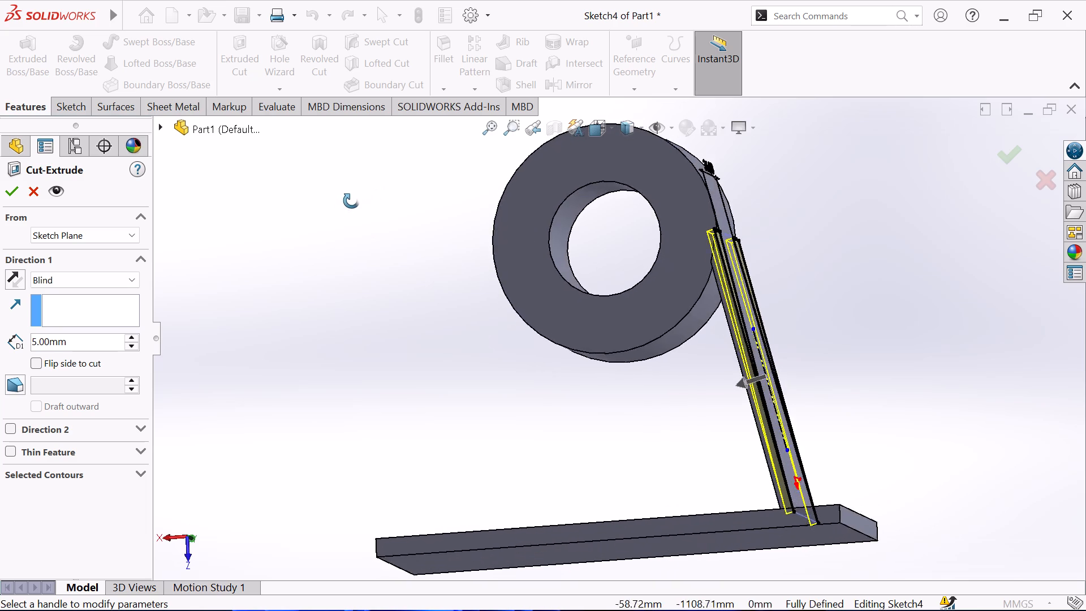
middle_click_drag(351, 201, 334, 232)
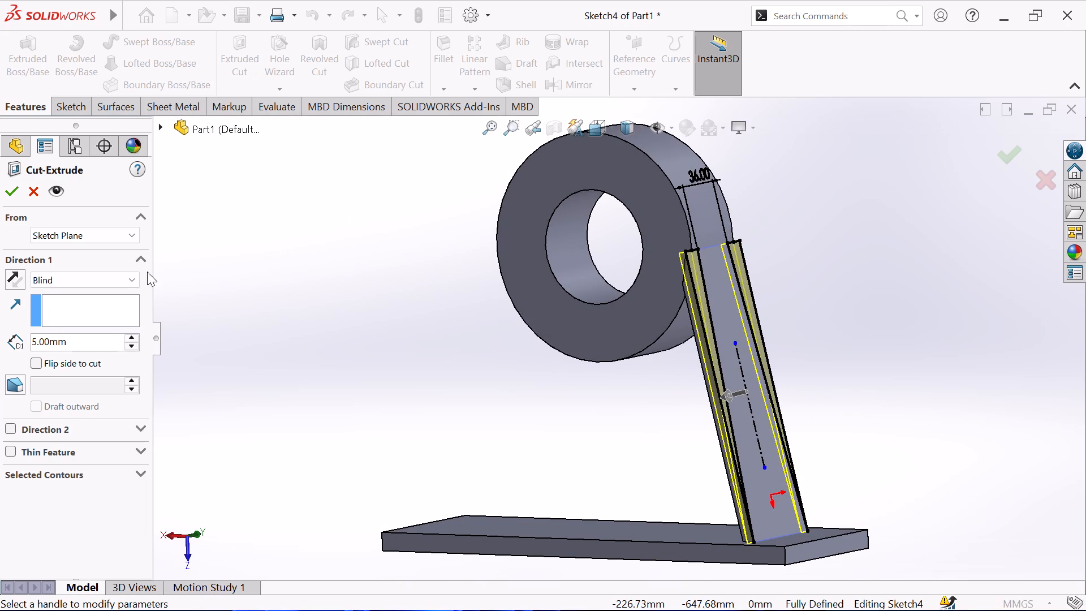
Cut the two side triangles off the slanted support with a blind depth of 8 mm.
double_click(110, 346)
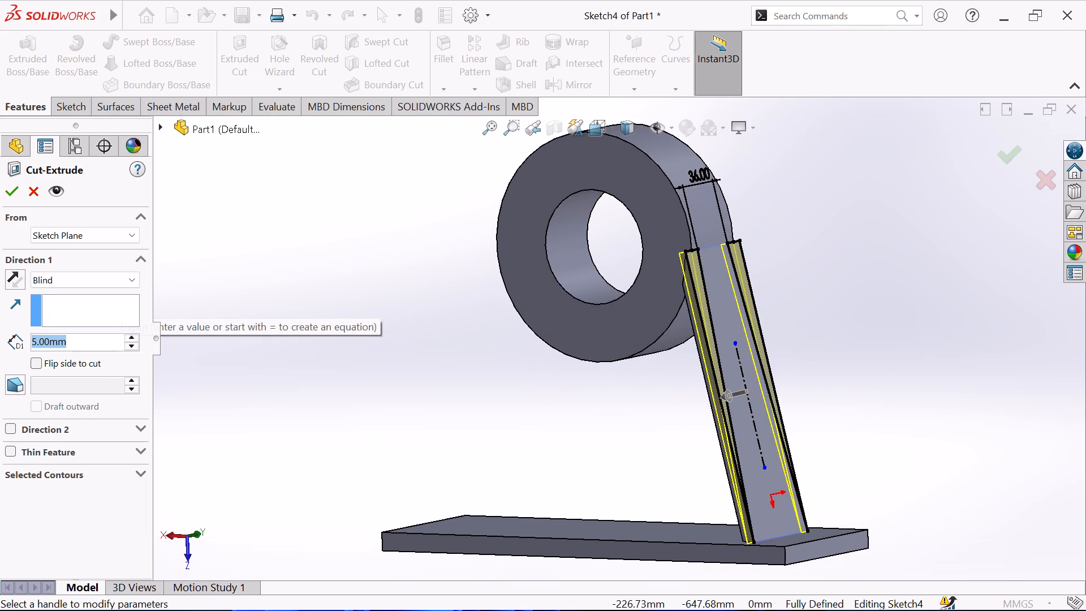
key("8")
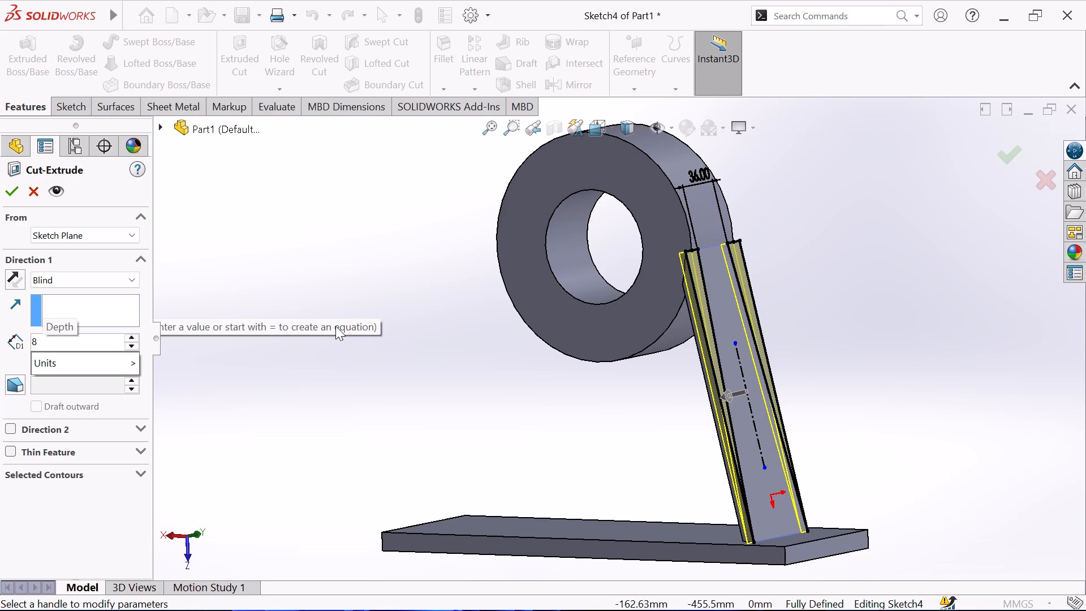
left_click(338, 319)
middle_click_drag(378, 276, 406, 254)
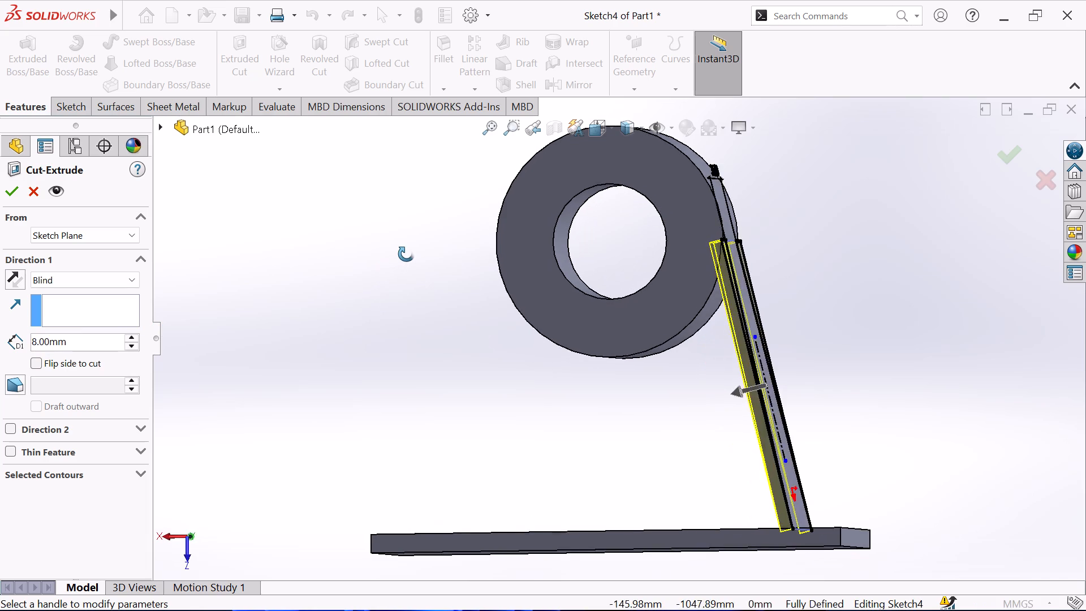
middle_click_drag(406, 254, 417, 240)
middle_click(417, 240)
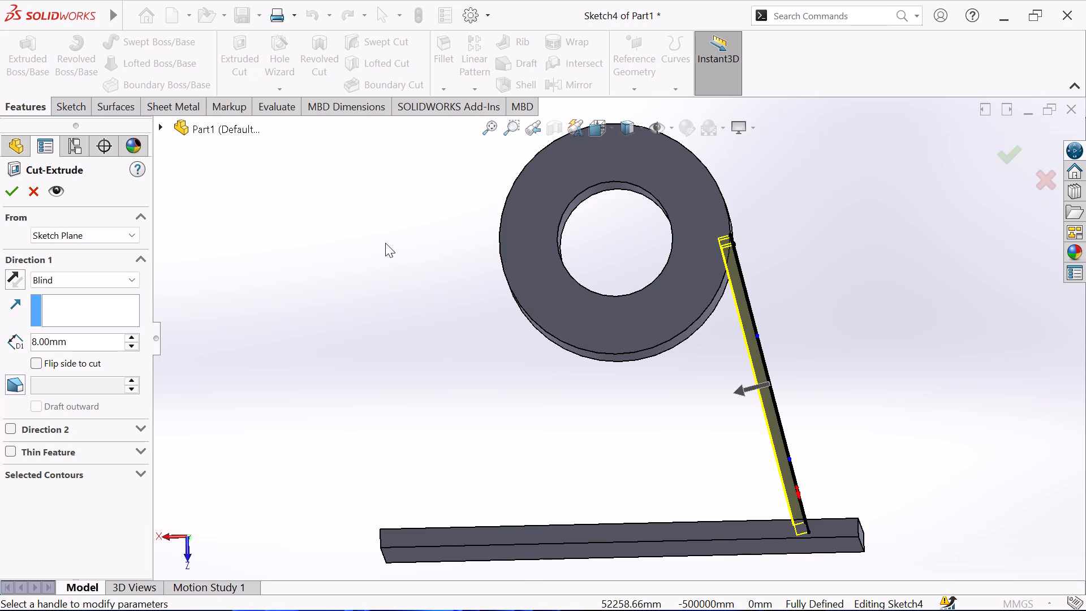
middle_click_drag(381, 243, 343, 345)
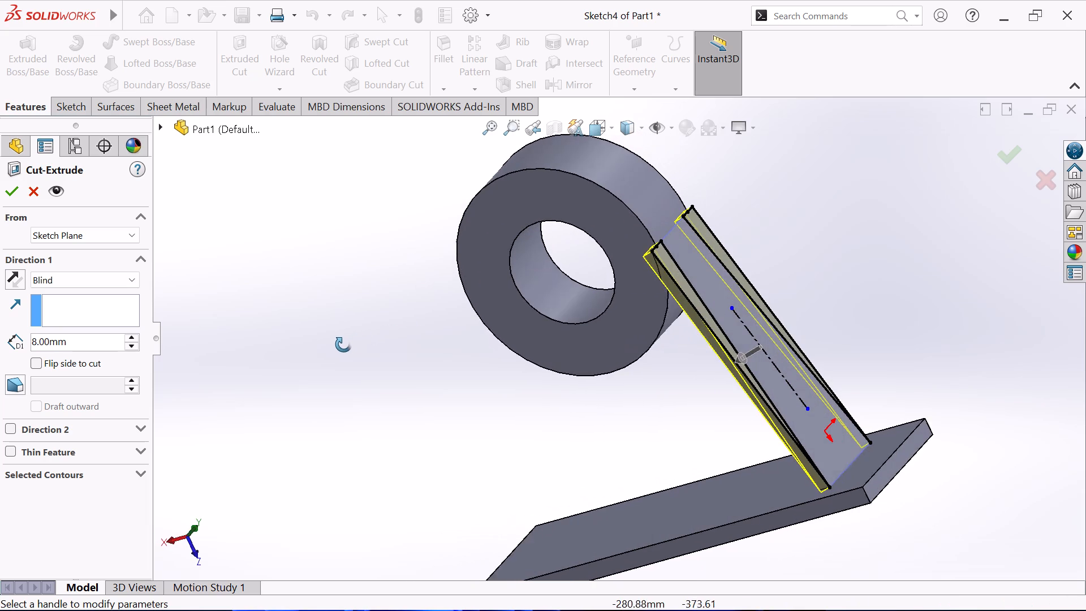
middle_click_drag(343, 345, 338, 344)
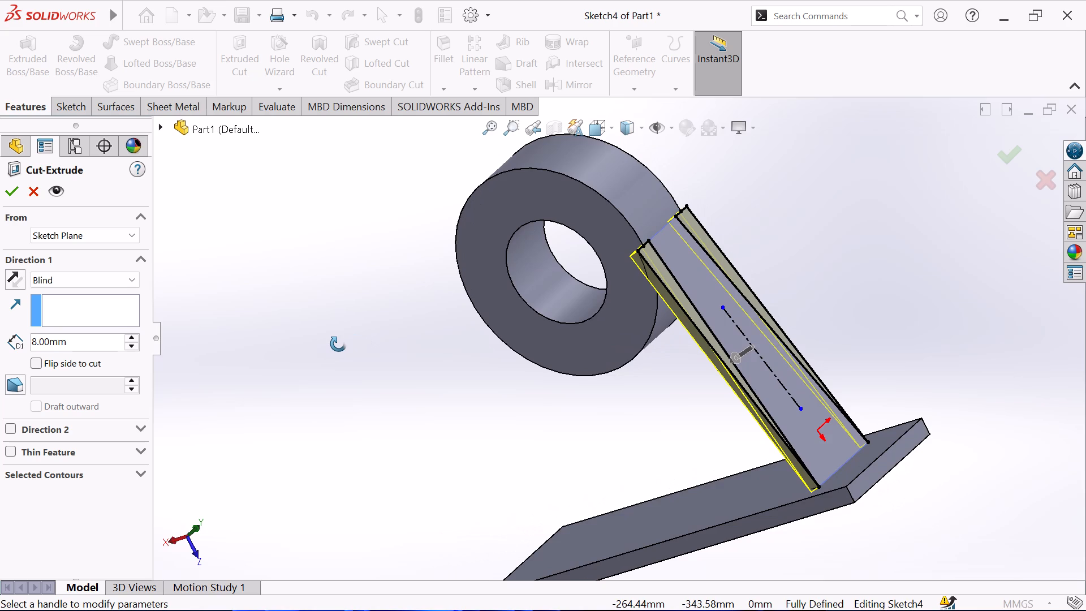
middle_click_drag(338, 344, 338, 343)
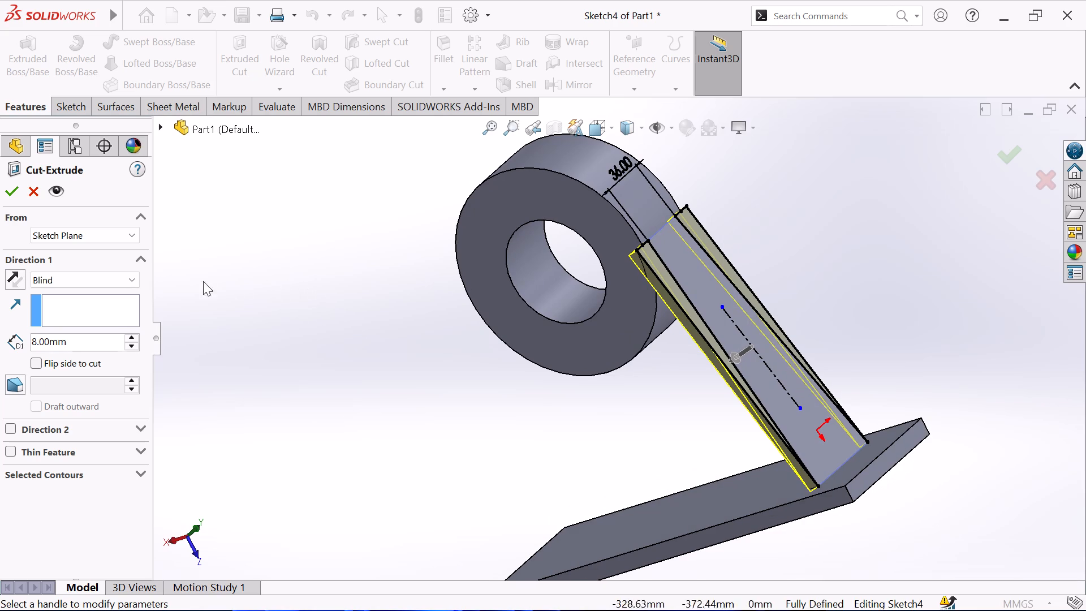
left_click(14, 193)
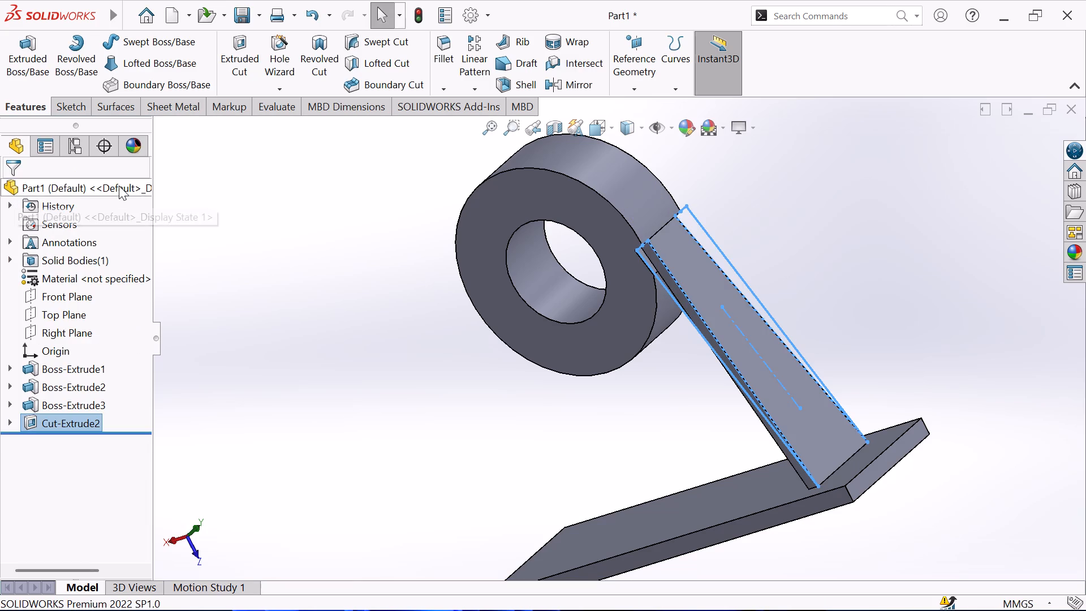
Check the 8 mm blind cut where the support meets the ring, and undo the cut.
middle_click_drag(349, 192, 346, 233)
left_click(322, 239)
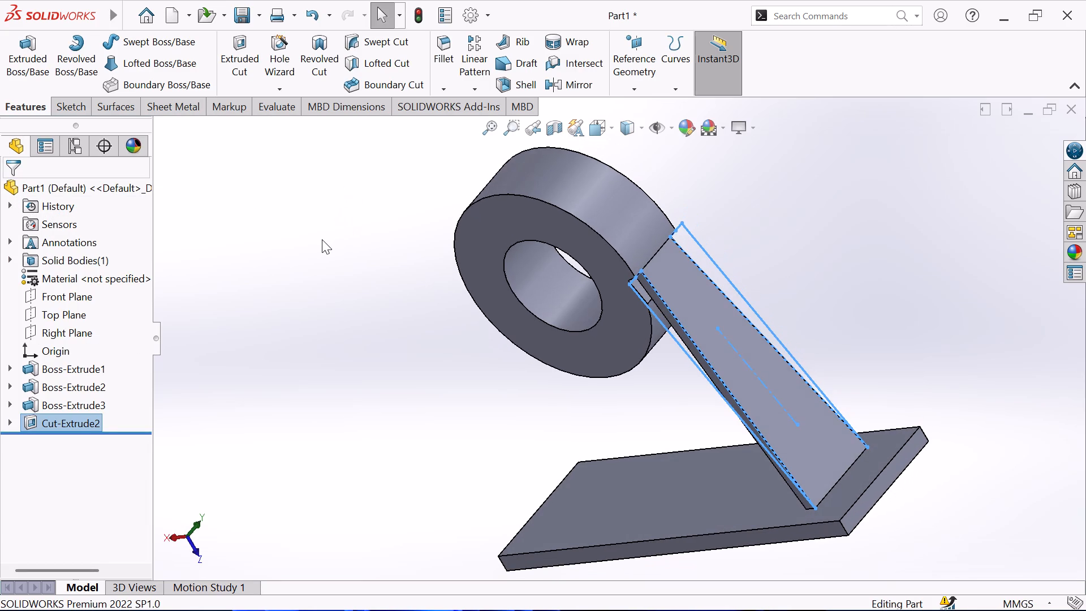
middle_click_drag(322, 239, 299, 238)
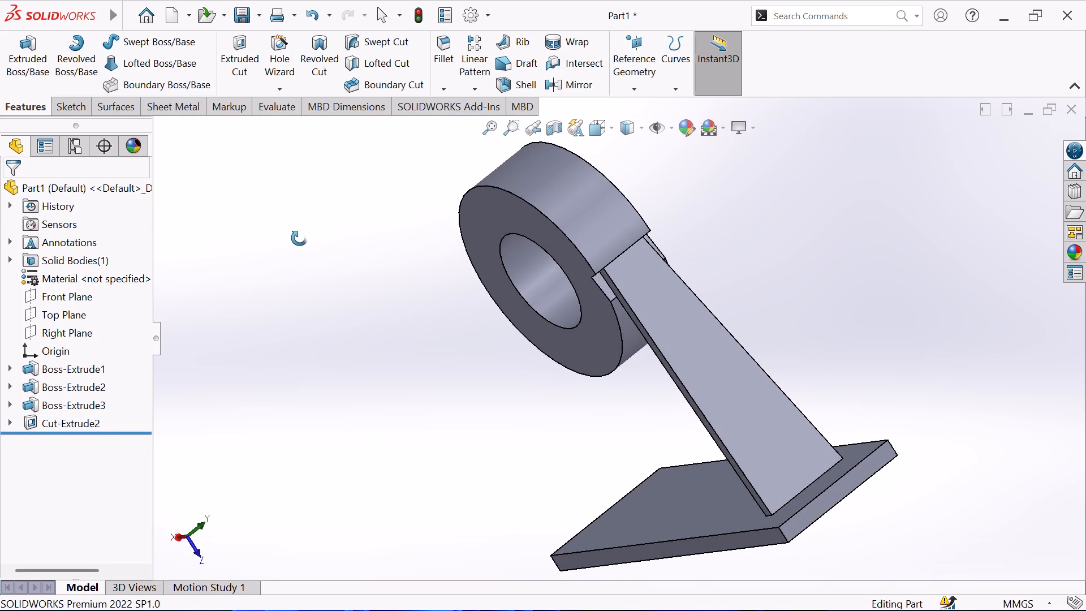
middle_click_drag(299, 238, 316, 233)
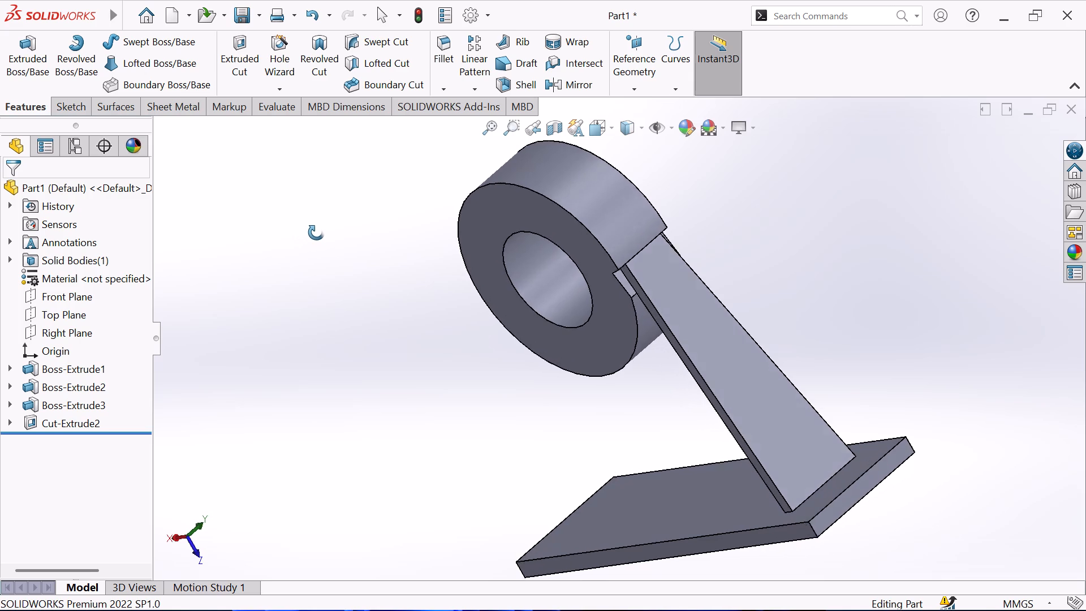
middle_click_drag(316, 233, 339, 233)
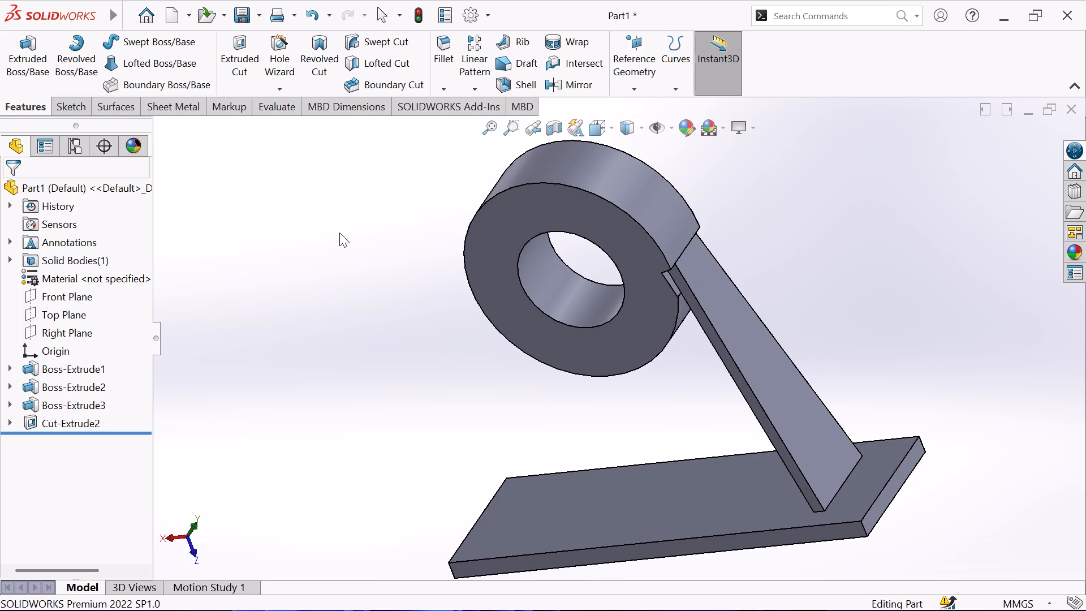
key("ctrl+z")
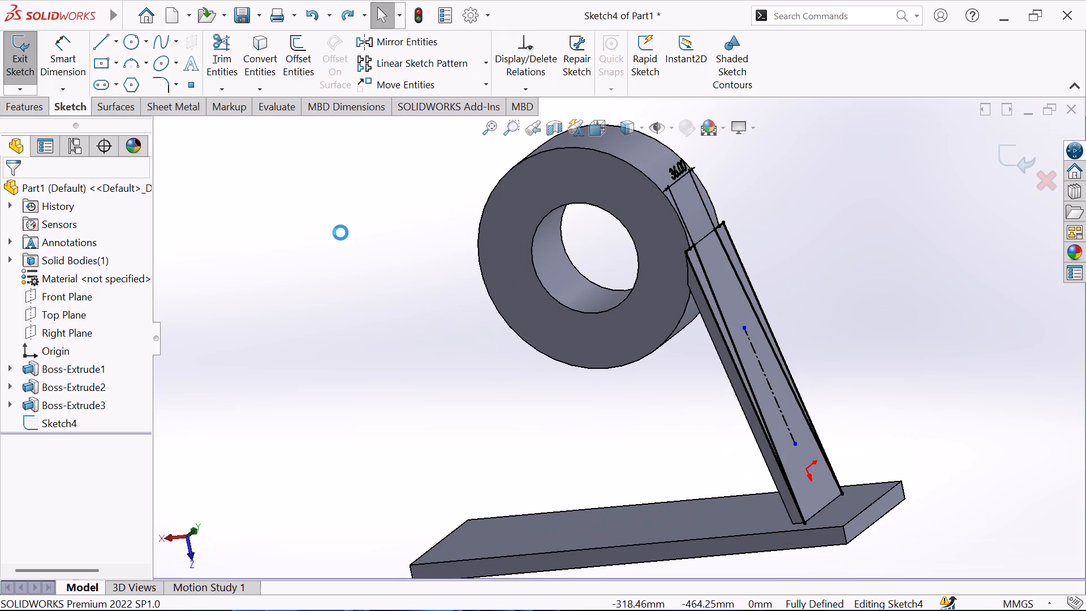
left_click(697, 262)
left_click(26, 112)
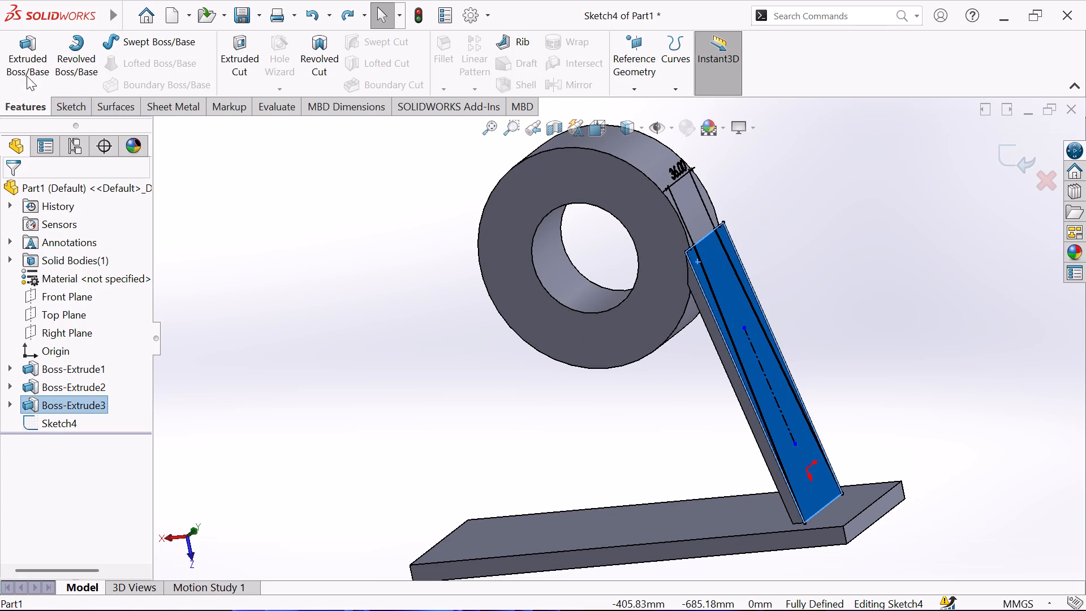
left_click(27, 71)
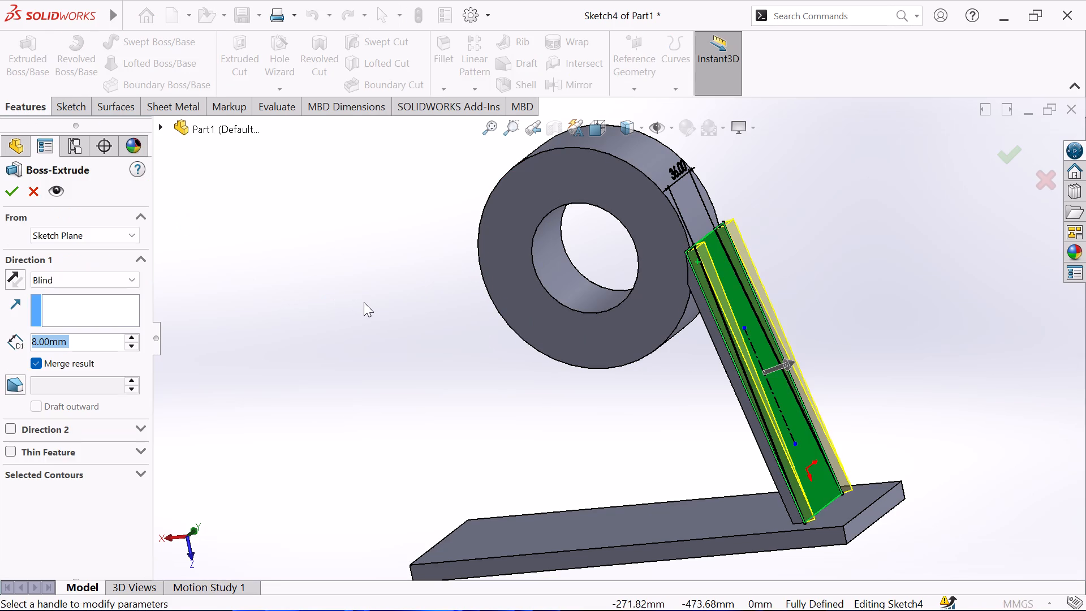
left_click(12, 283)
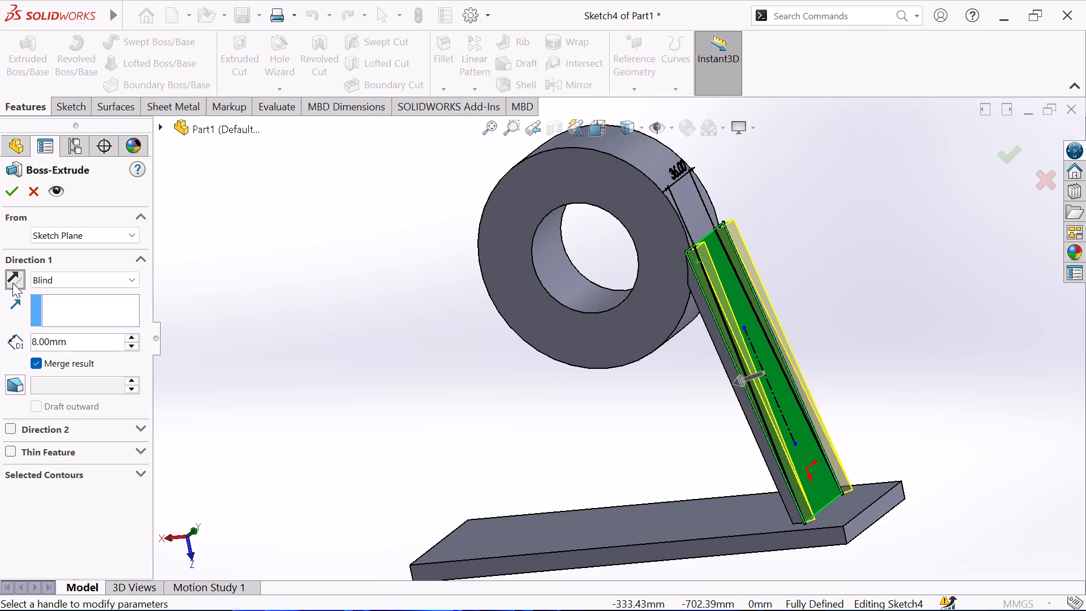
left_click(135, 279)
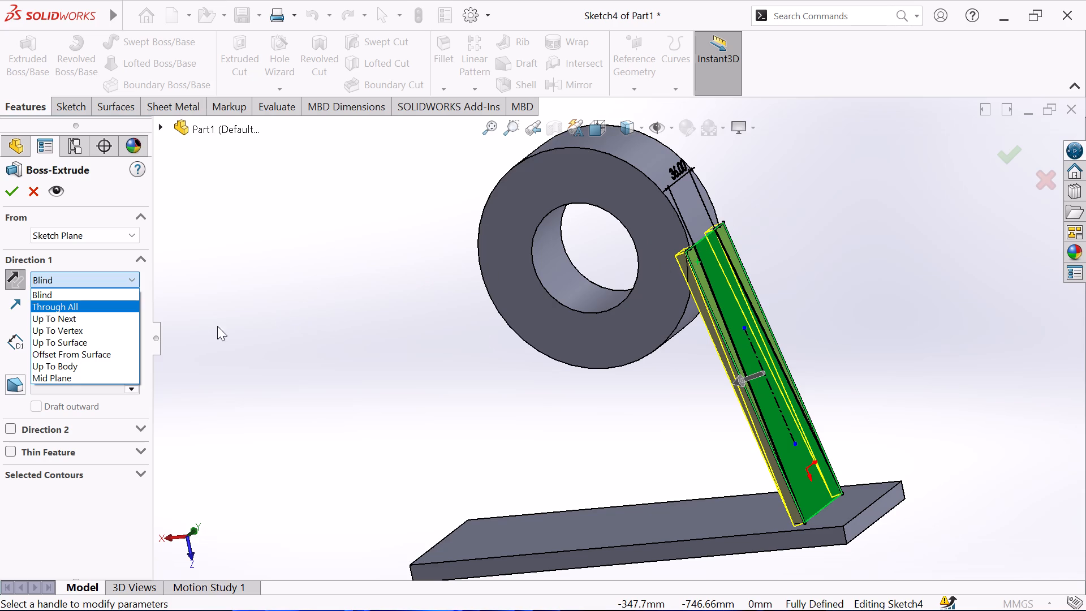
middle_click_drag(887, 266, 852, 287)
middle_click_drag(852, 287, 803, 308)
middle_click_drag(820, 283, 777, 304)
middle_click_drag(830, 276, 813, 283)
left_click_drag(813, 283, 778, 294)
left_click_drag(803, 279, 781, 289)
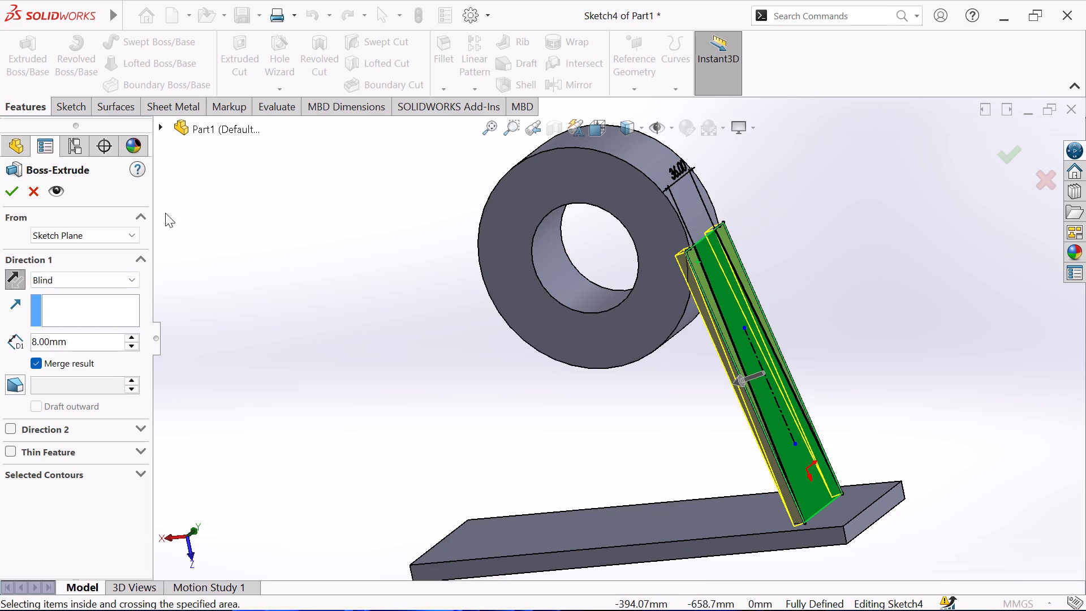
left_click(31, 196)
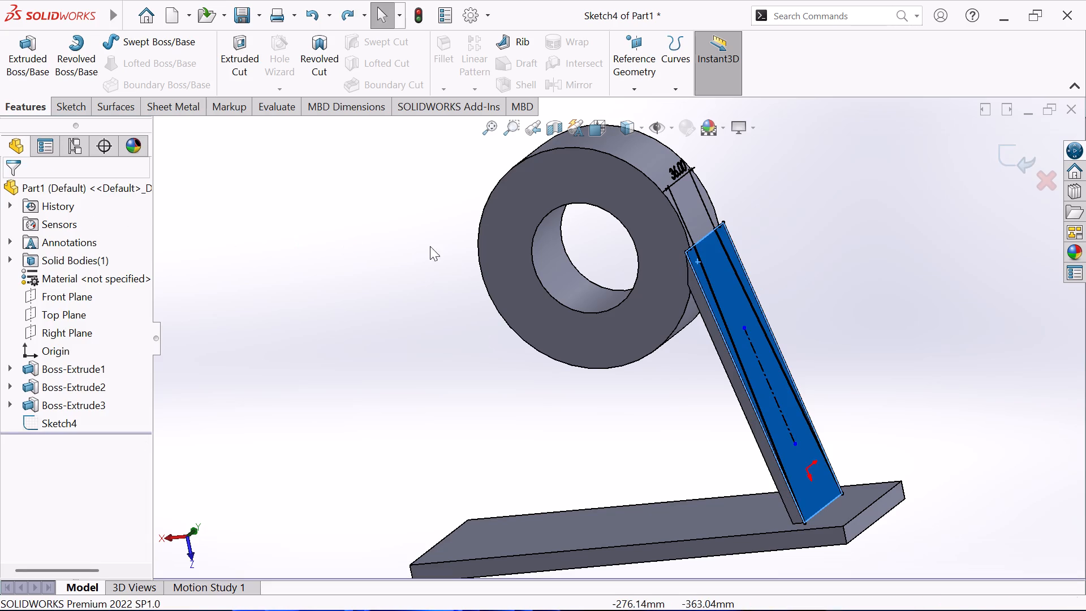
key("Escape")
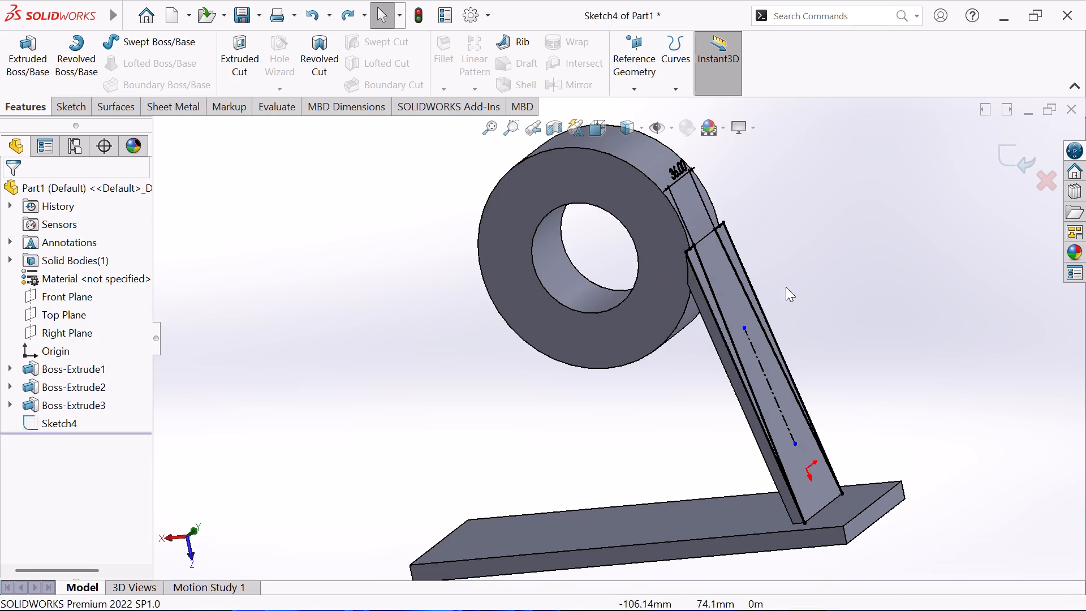
Examine the support and its taper sketch from the front, back and side where they meet the ring.
middle_click_drag(816, 292, 762, 328)
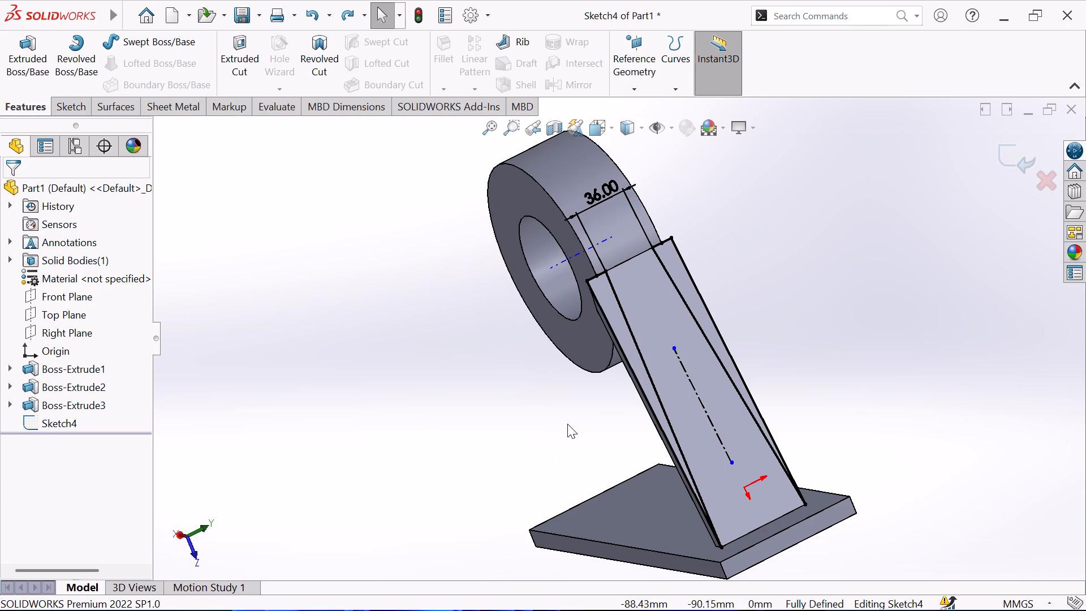
middle_click_drag(568, 423, 693, 259)
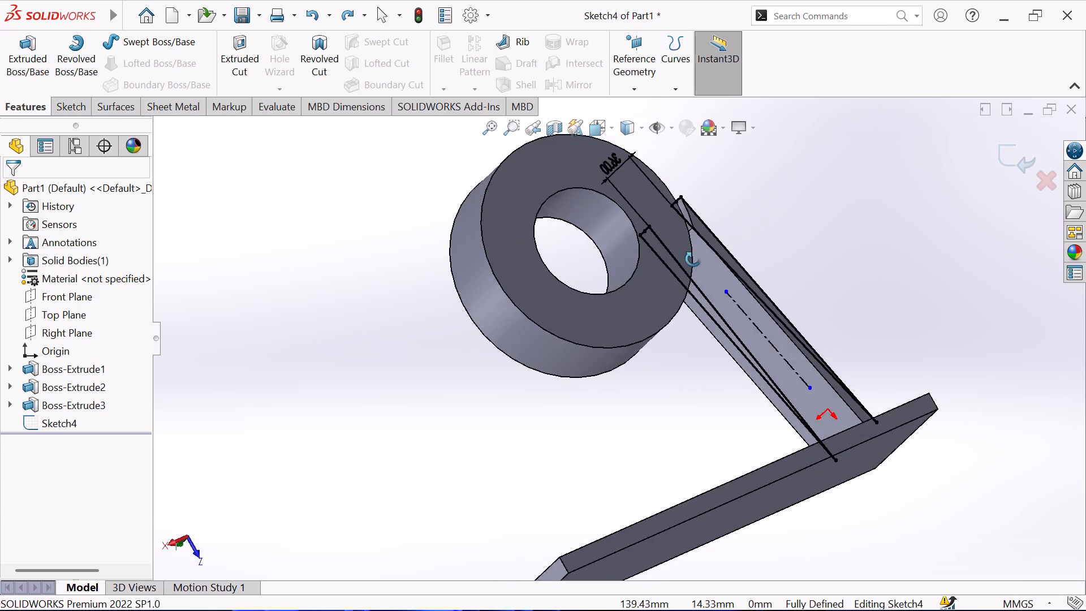
middle_click_drag(693, 259, 730, 255)
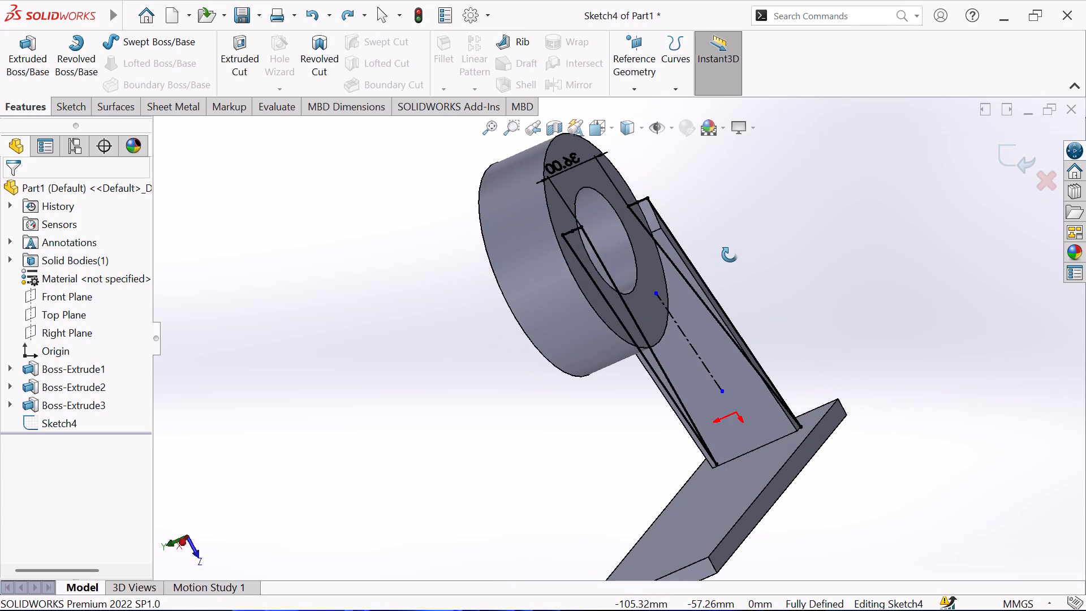
middle_click_drag(730, 255, 697, 302)
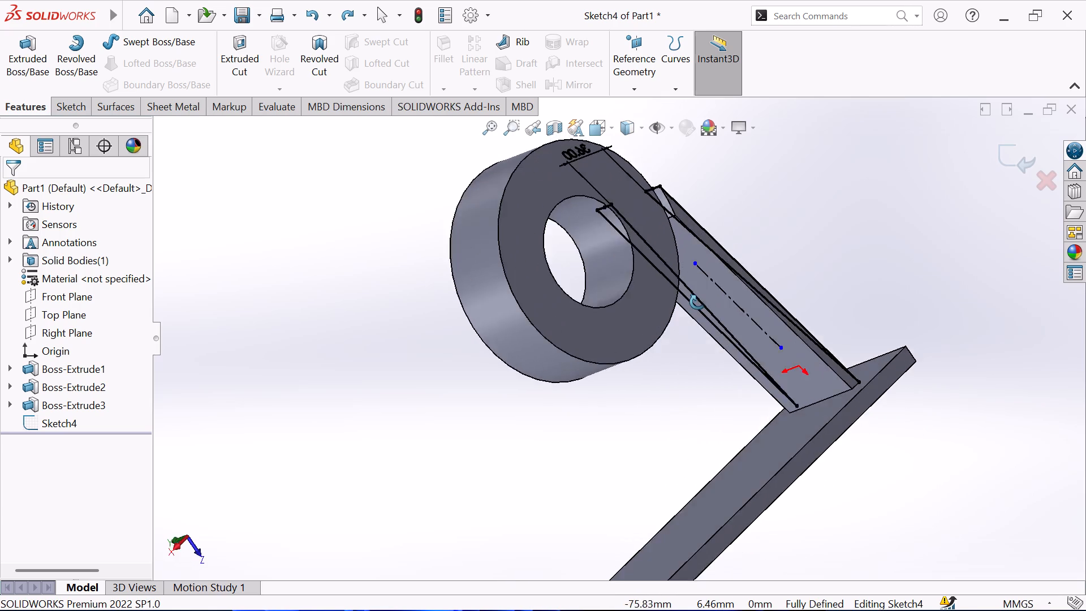
middle_click_drag(697, 302, 638, 379)
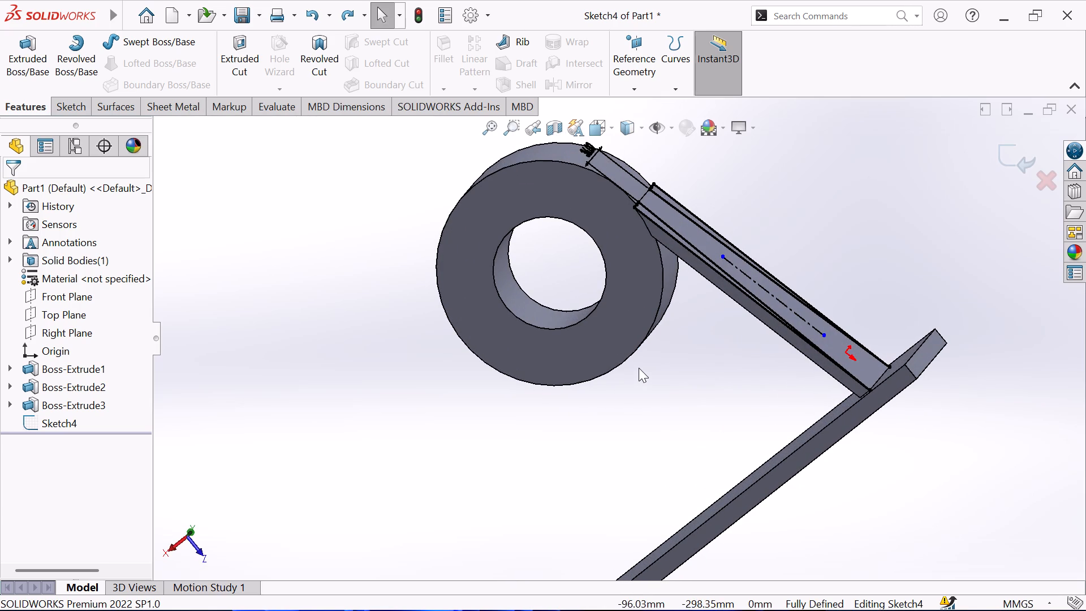
middle_click_drag(645, 359, 770, 266)
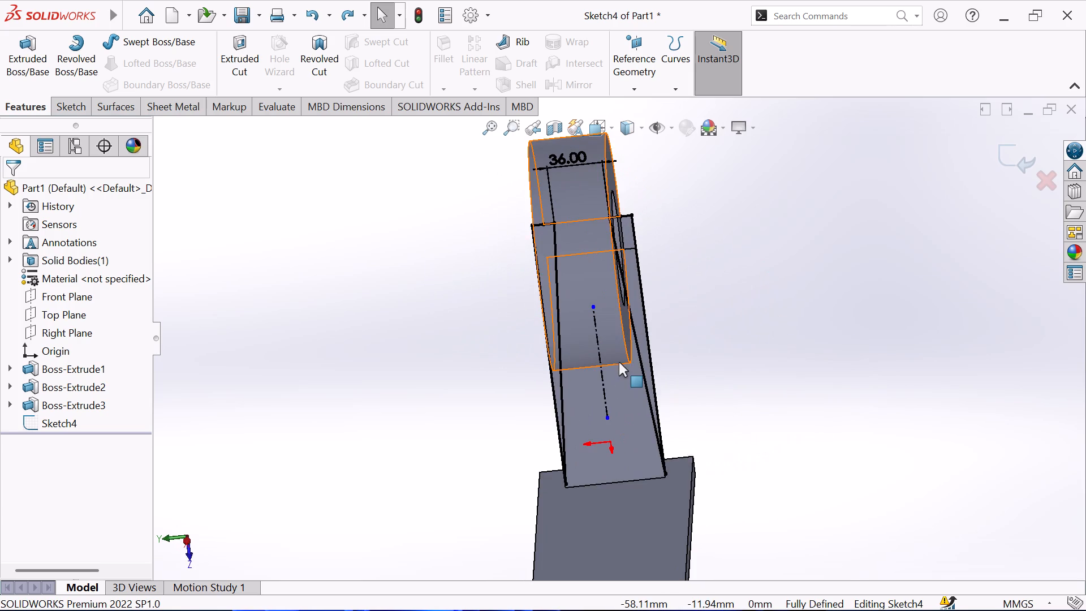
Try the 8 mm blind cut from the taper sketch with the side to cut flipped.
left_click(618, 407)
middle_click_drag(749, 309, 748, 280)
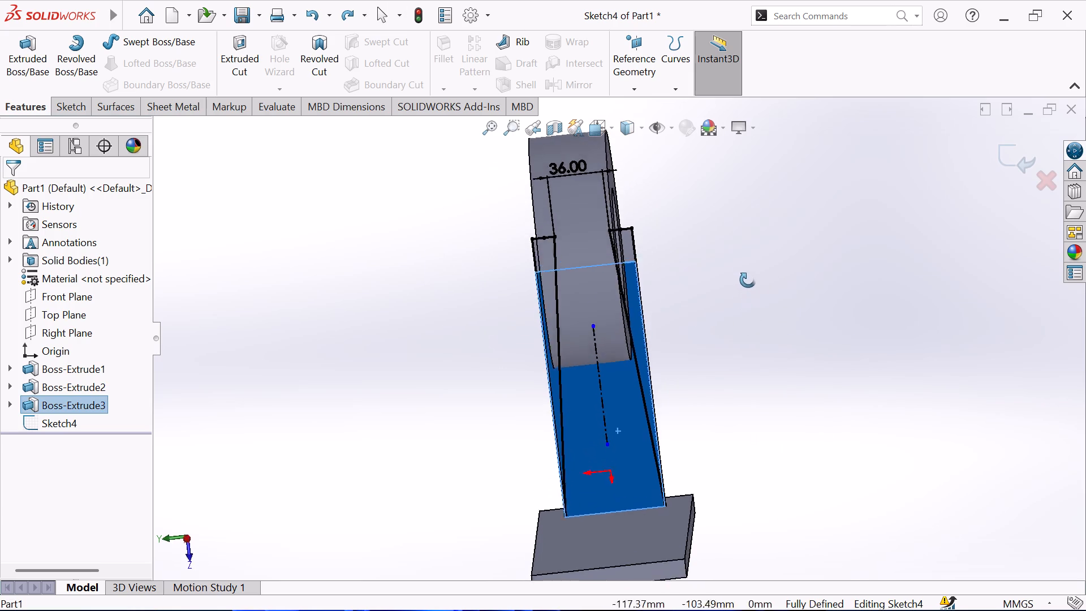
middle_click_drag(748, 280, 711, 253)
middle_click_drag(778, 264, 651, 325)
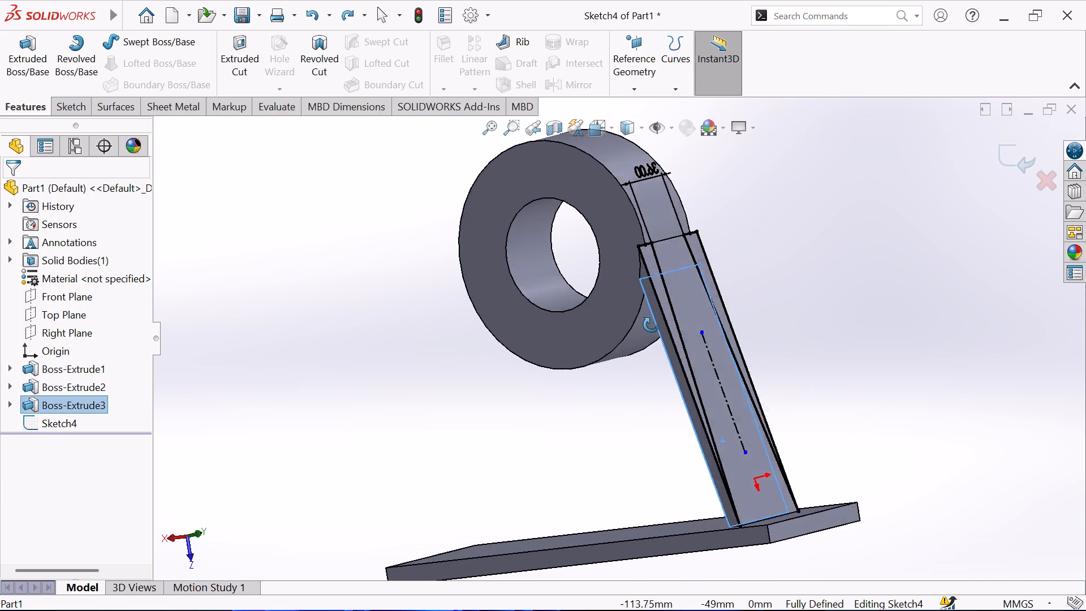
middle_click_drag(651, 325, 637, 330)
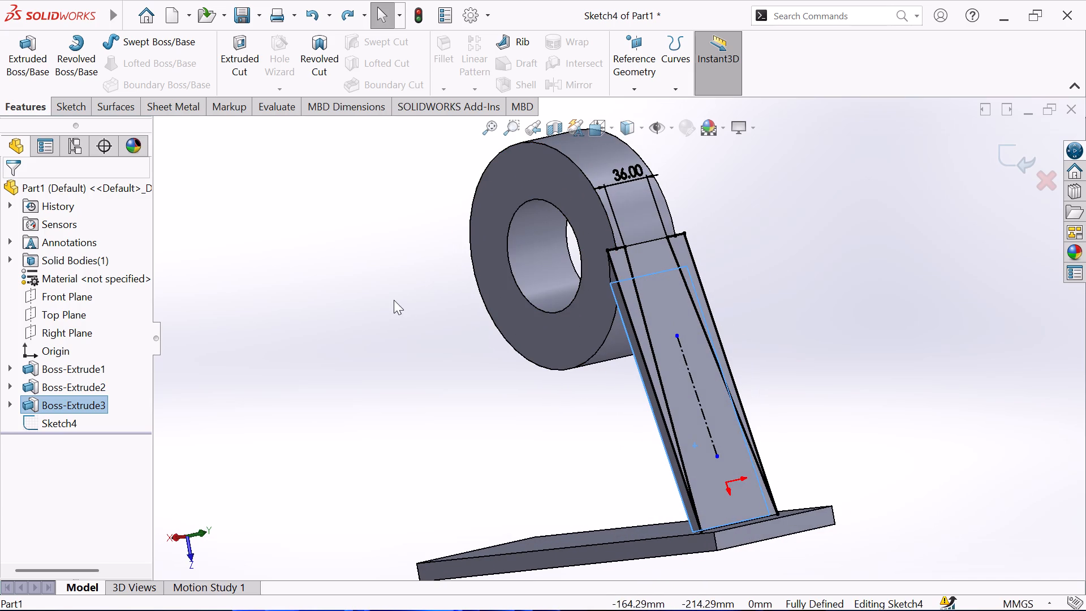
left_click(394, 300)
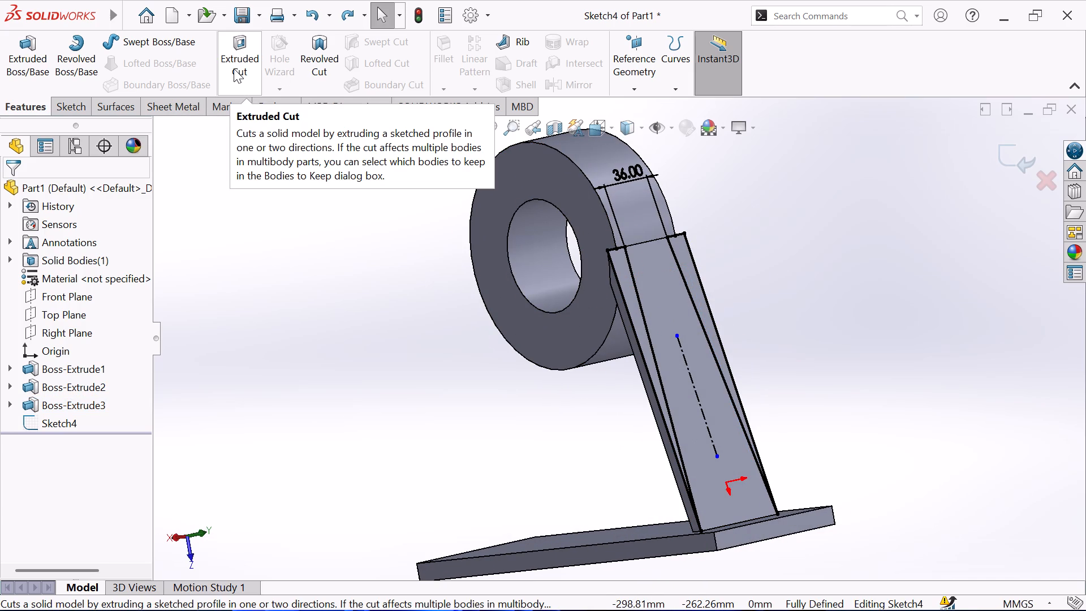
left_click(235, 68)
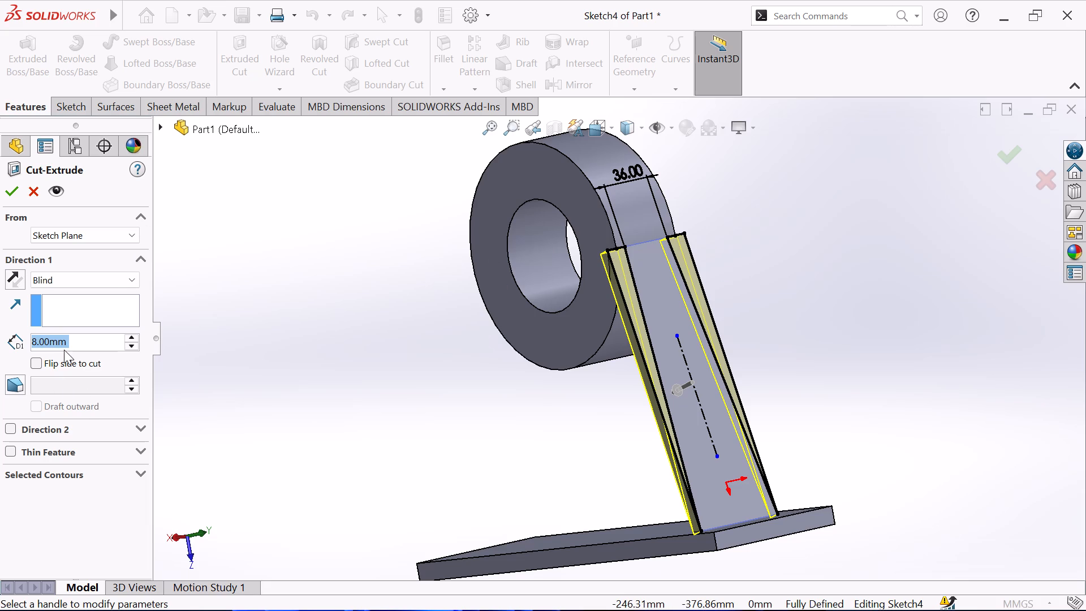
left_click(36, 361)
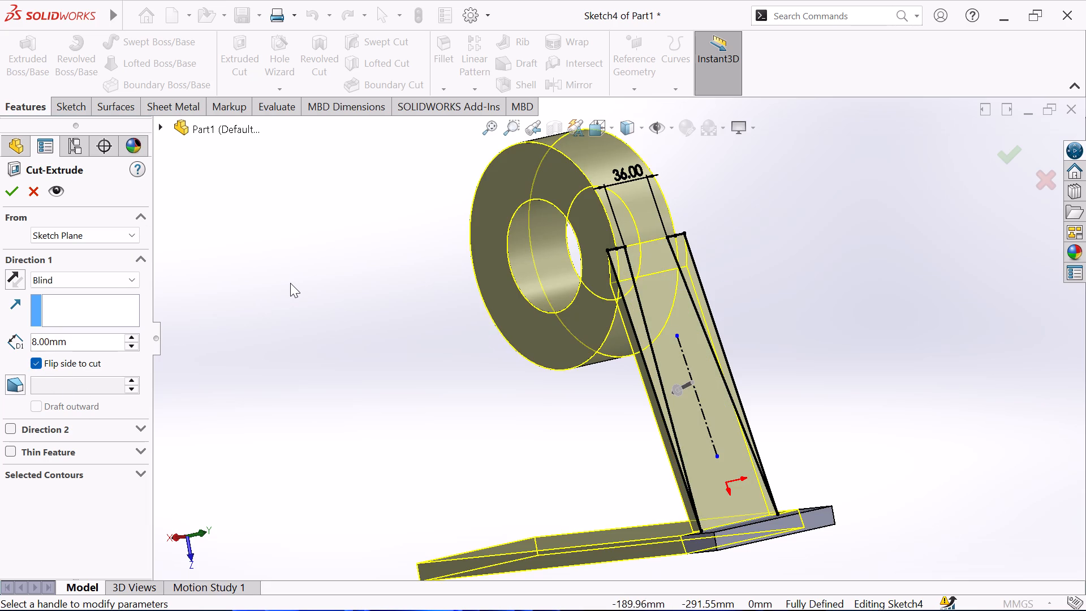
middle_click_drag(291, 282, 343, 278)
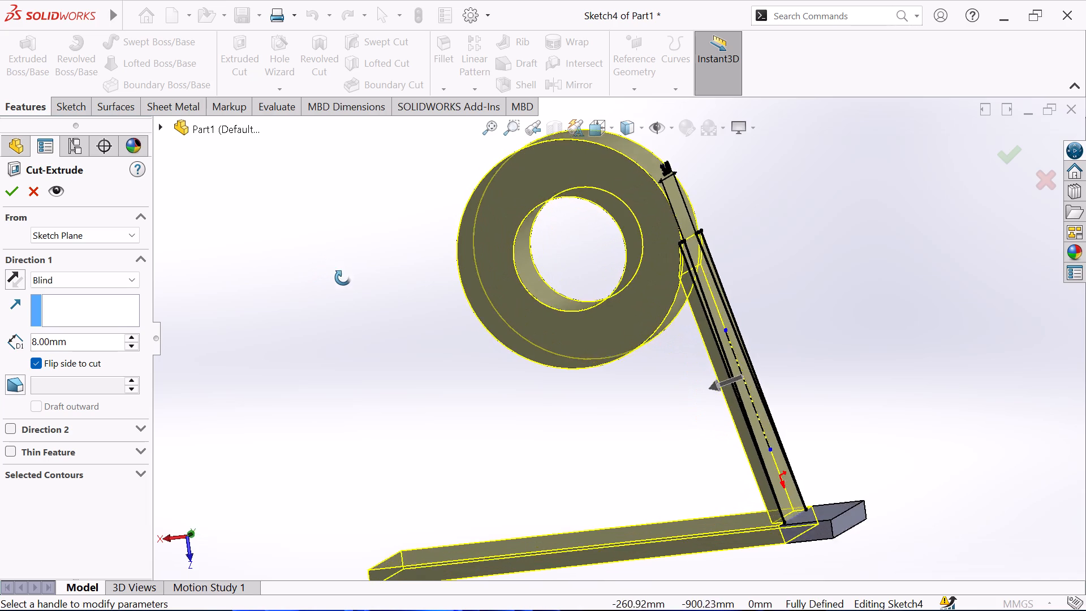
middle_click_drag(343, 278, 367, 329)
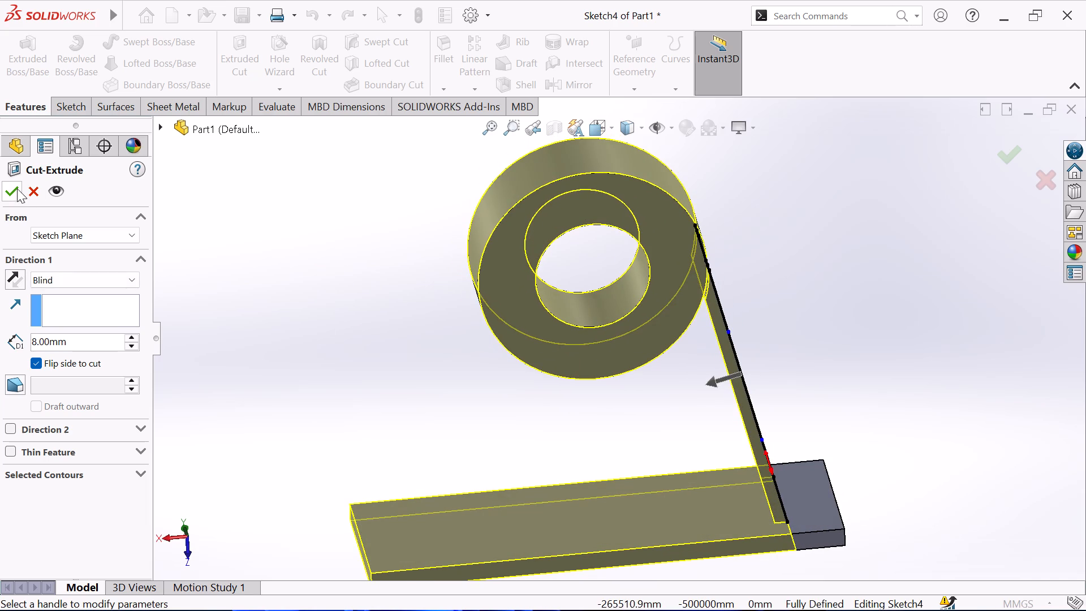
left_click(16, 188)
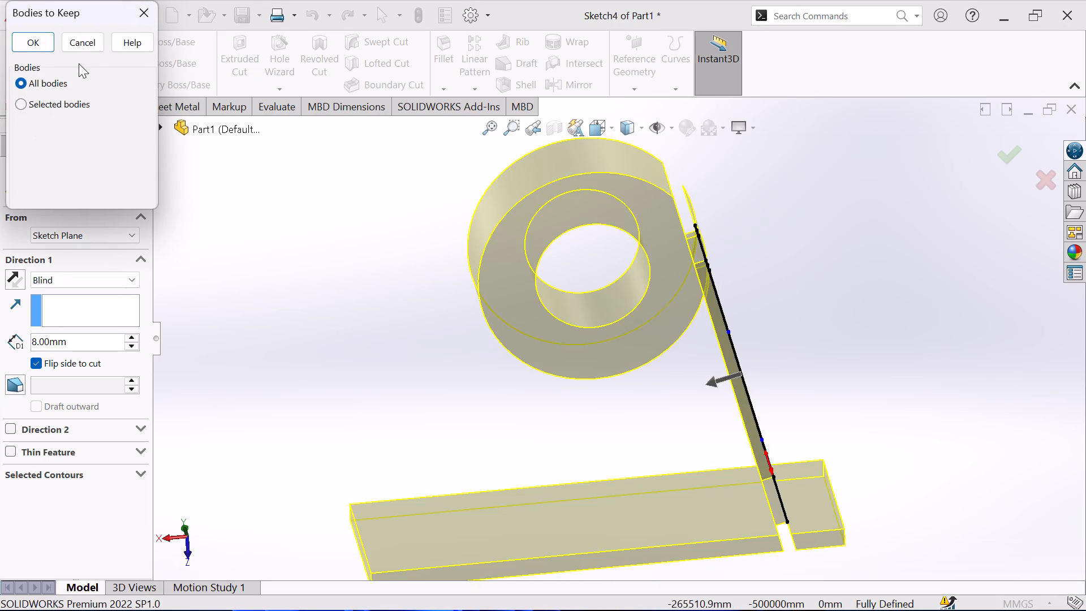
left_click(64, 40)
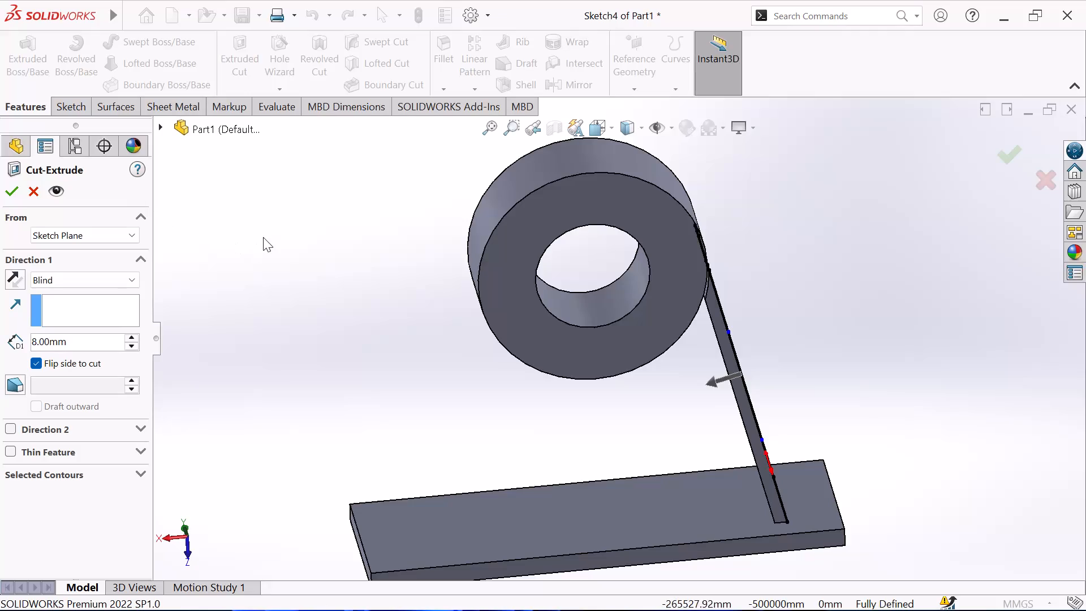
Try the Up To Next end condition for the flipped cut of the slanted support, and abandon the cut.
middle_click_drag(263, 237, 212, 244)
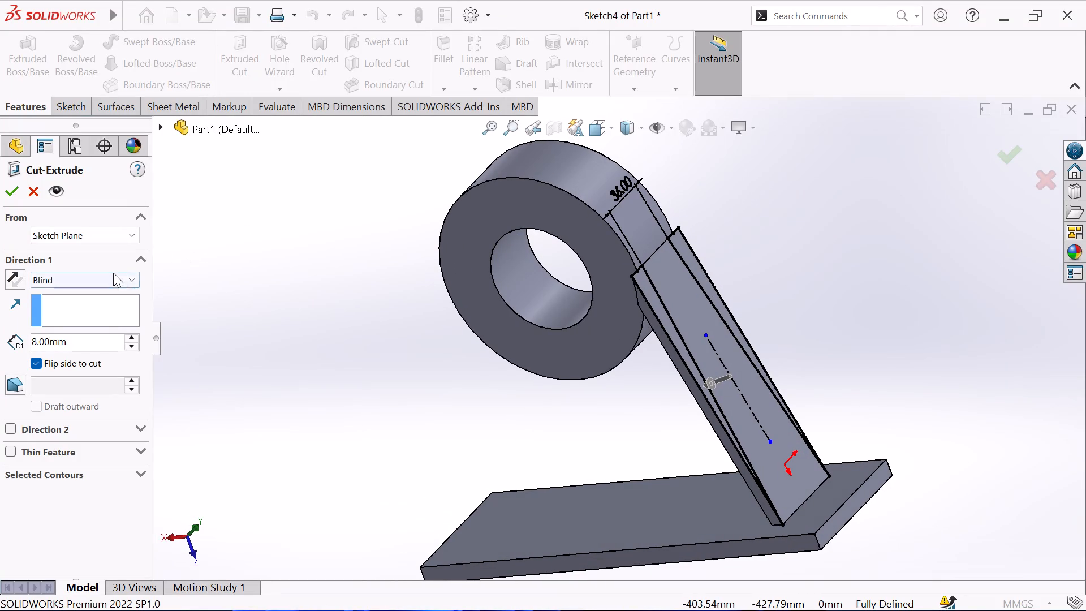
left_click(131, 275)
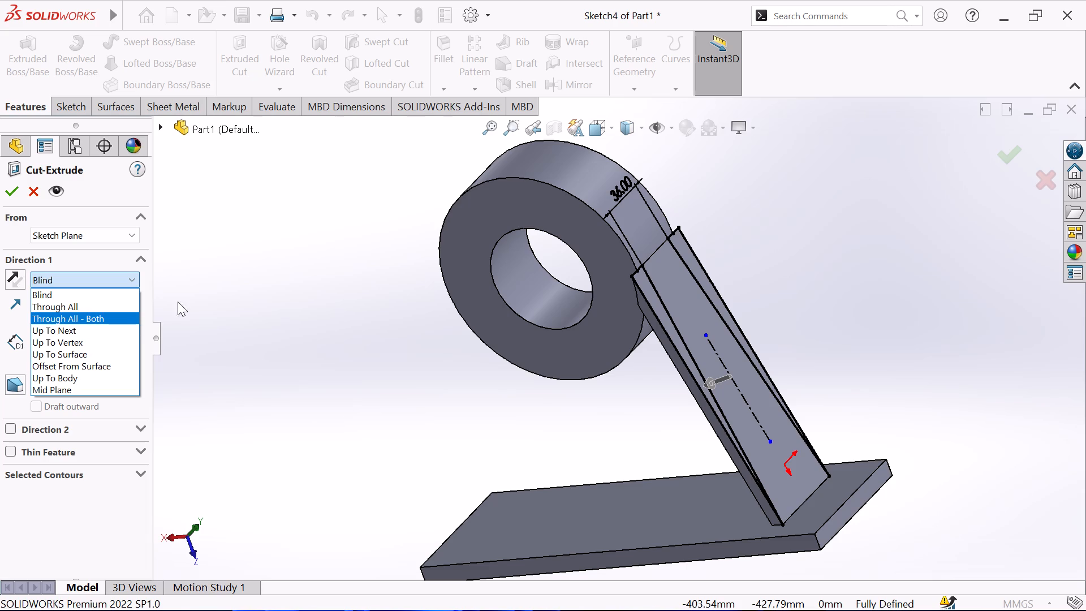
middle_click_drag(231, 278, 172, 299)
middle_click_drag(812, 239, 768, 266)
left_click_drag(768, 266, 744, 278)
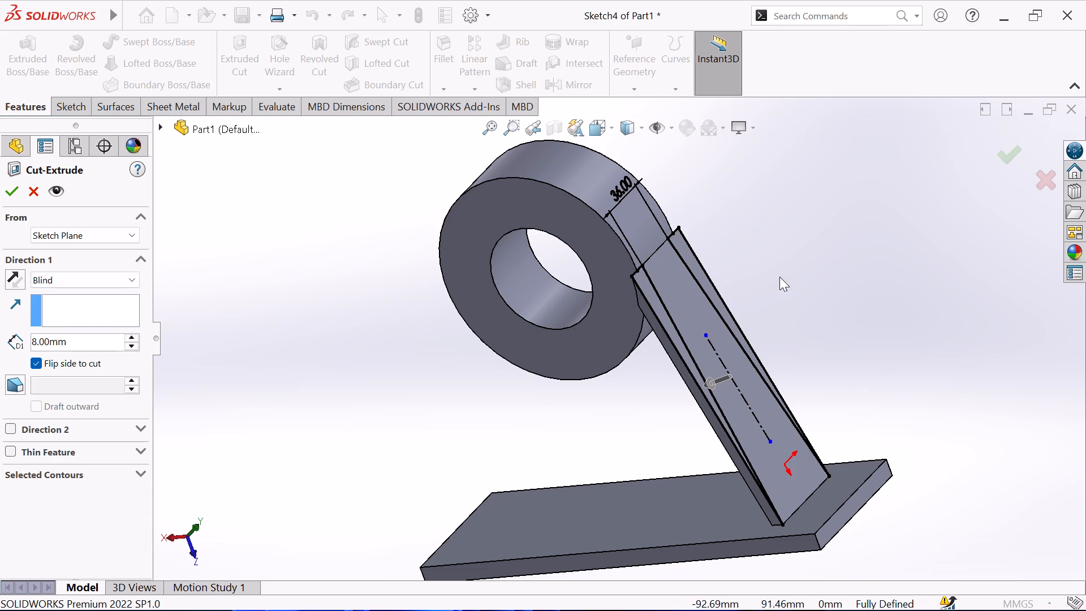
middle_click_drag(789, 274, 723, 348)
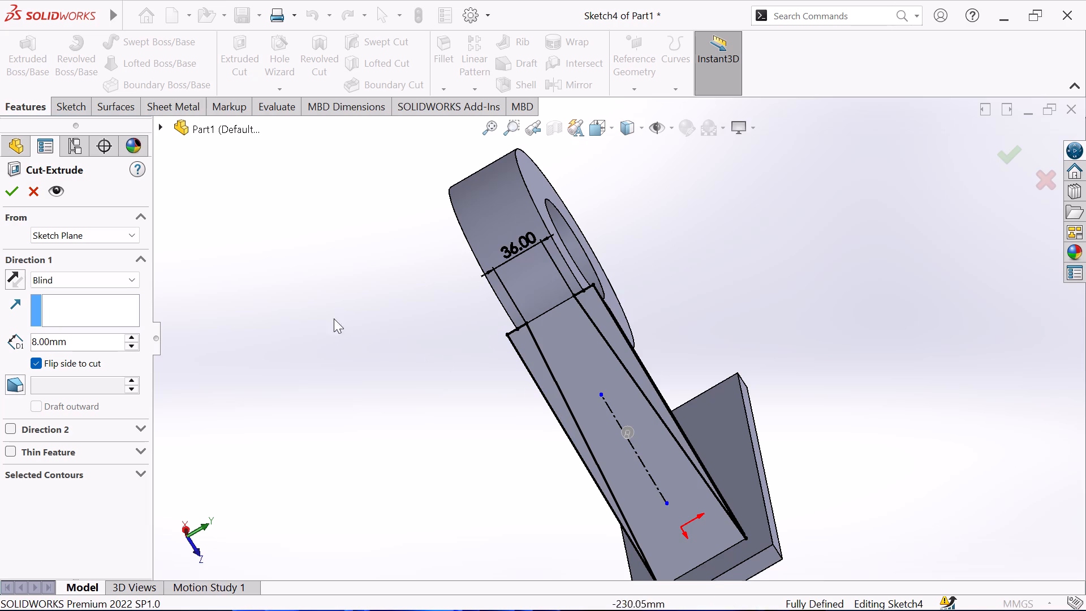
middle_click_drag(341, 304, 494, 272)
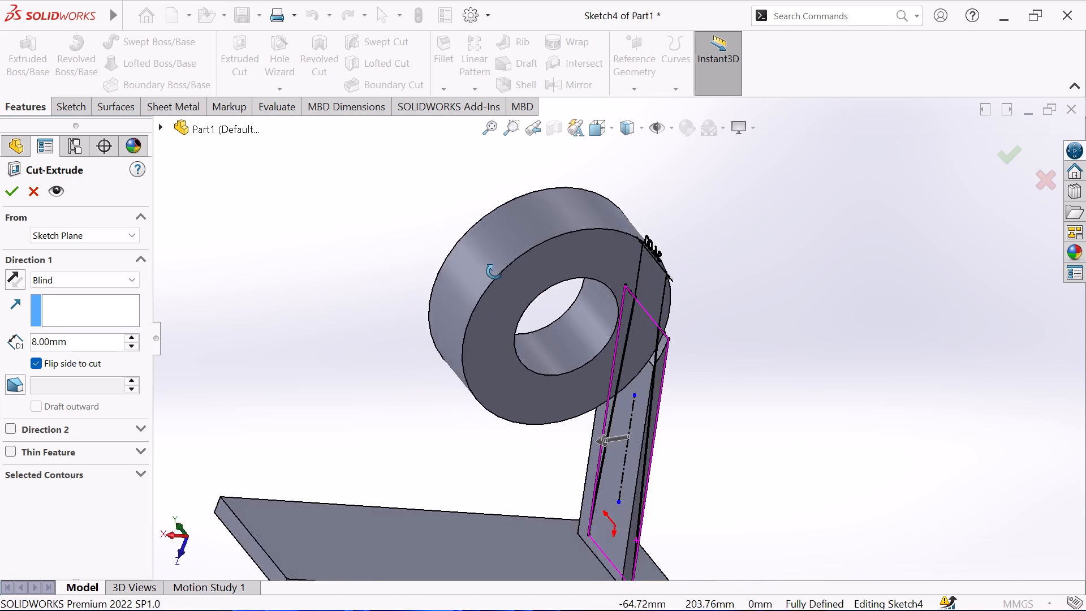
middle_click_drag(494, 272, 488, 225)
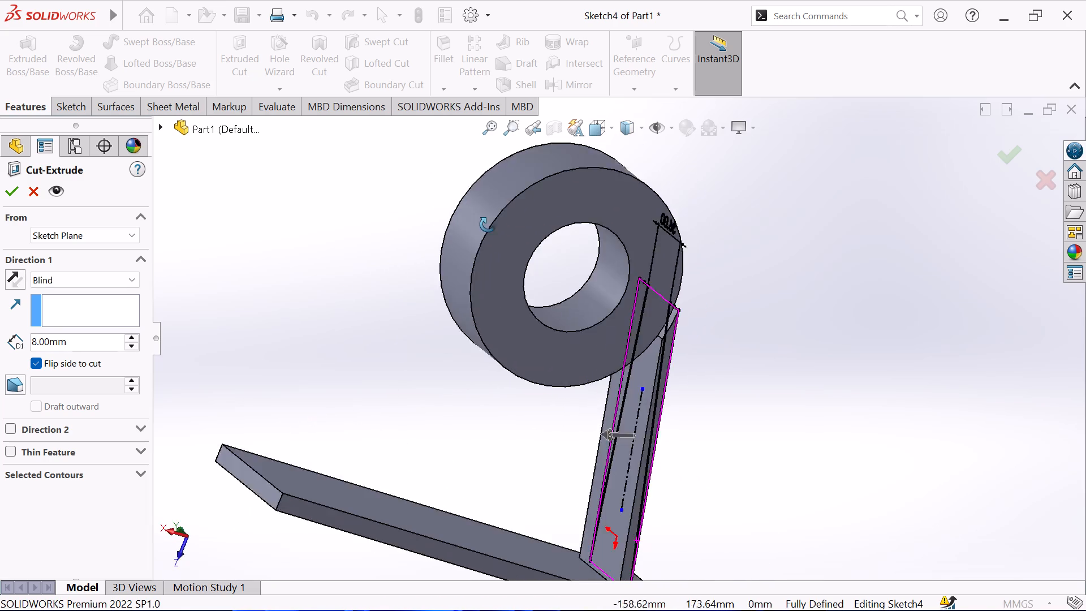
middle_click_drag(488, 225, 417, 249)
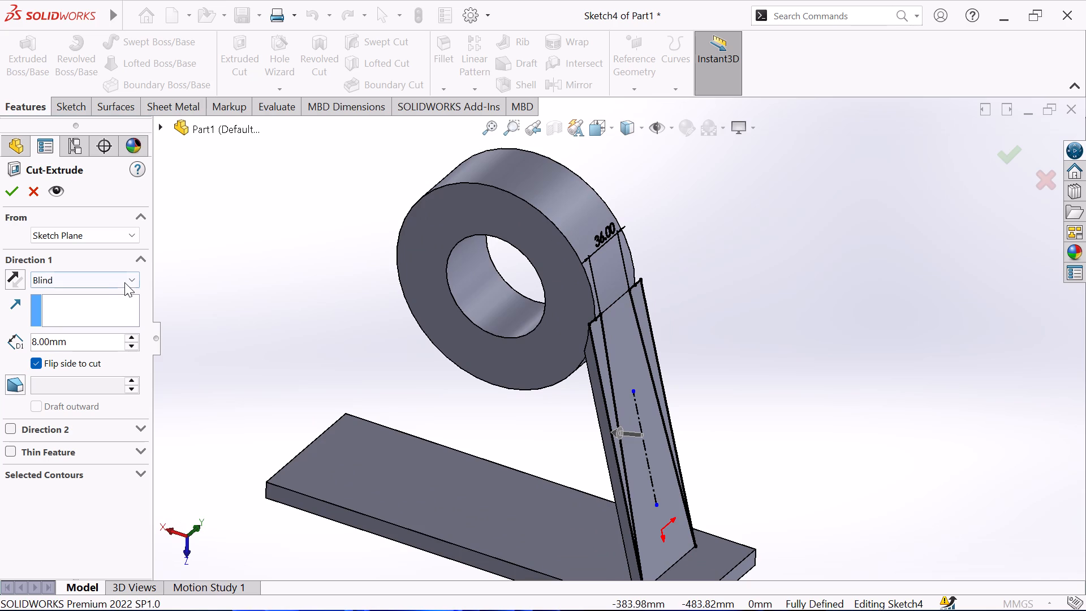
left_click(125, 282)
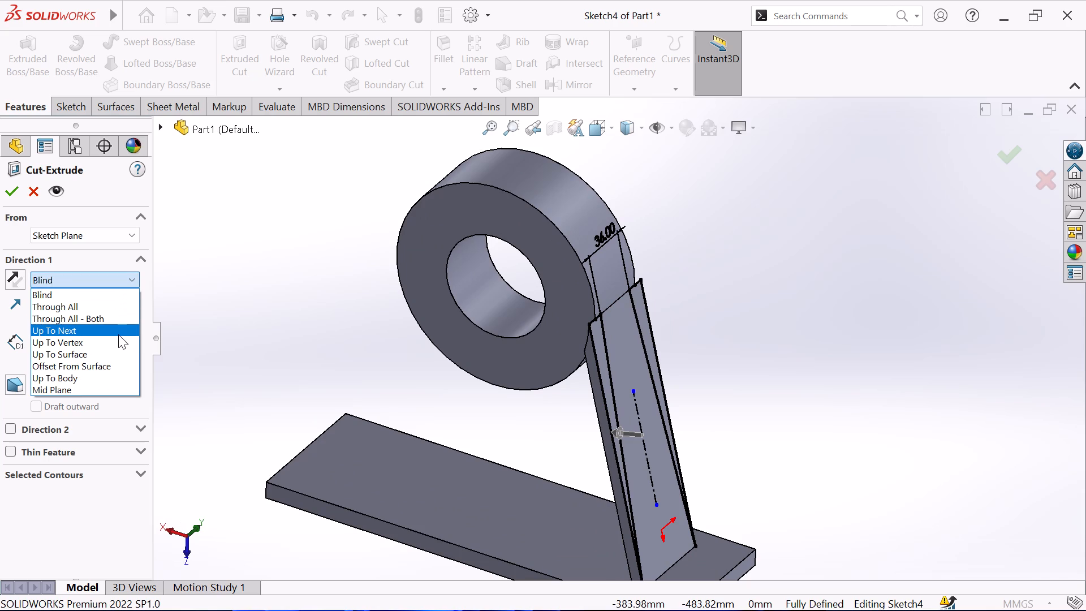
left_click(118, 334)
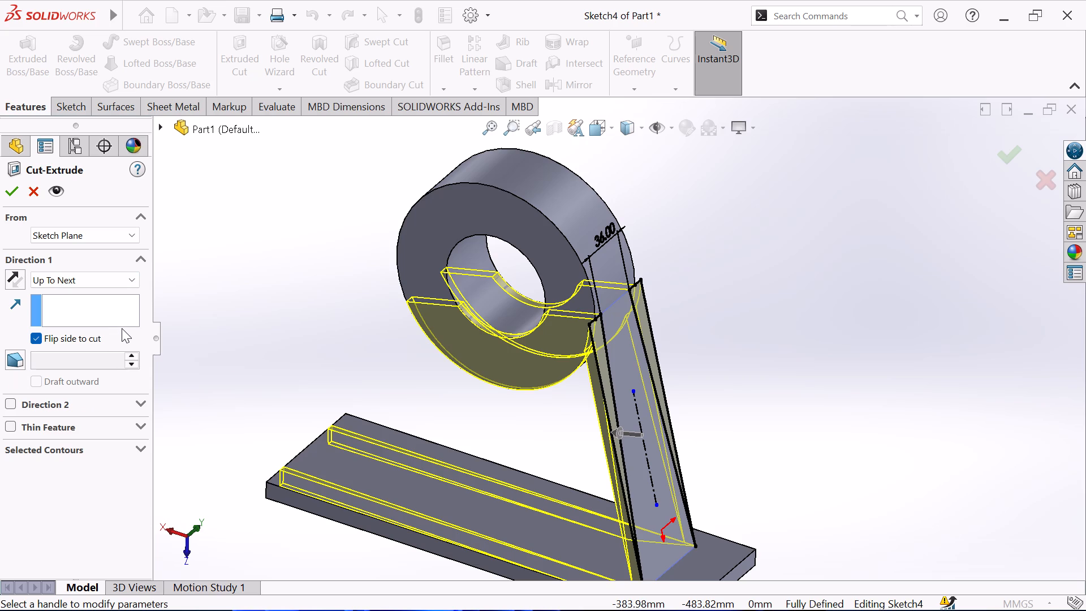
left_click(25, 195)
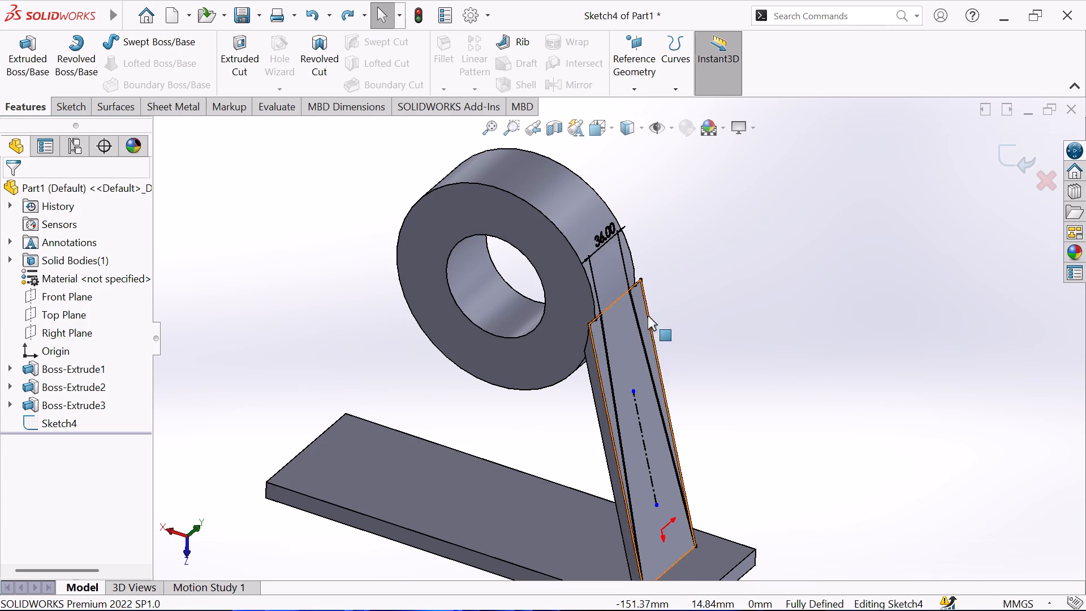
Delete the lower slanted taper line from the support's sketch, viewed normal to the sketch plane.
left_click(73, 110)
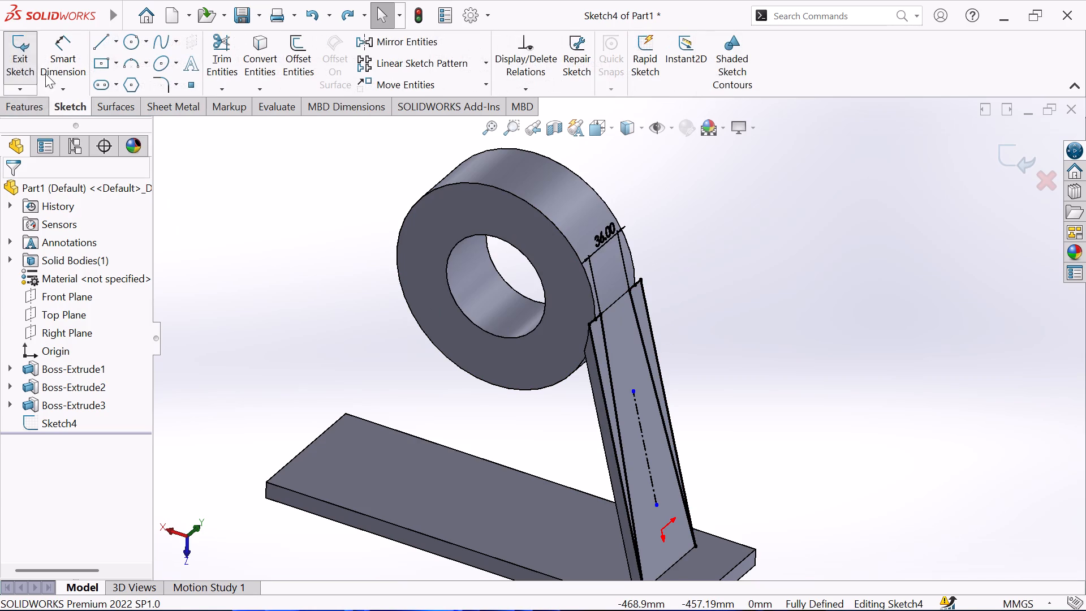
middle_click_drag(664, 370, 654, 357)
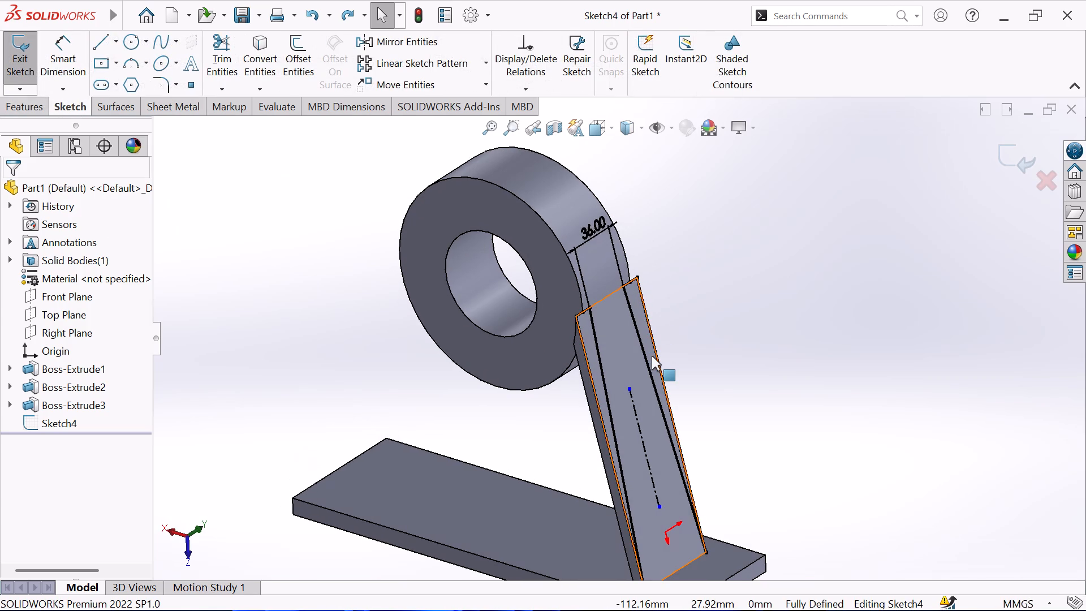
key("ctrl+8")
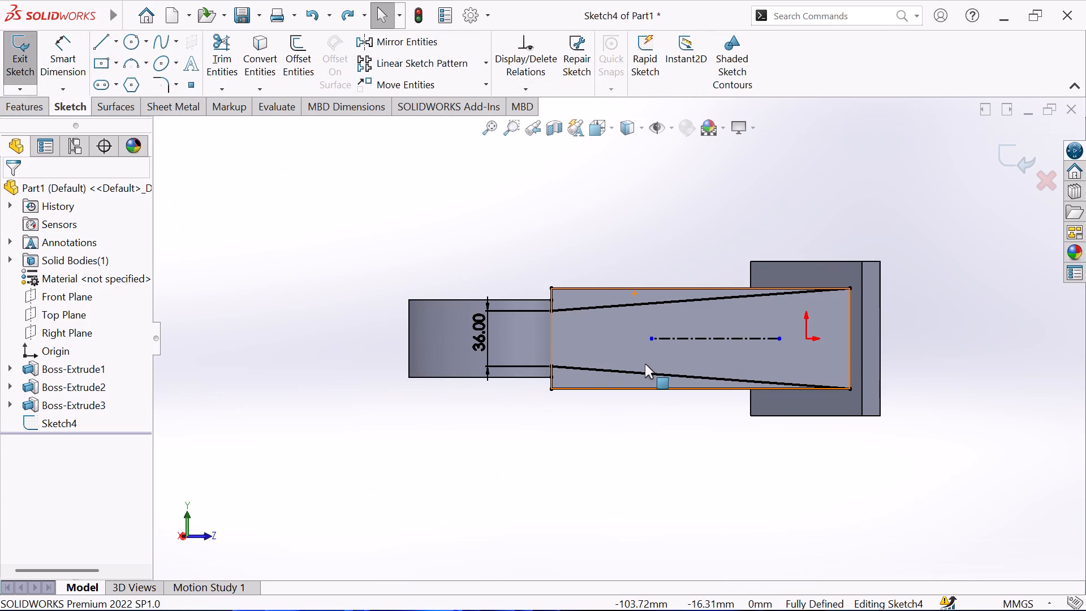
left_click(591, 369)
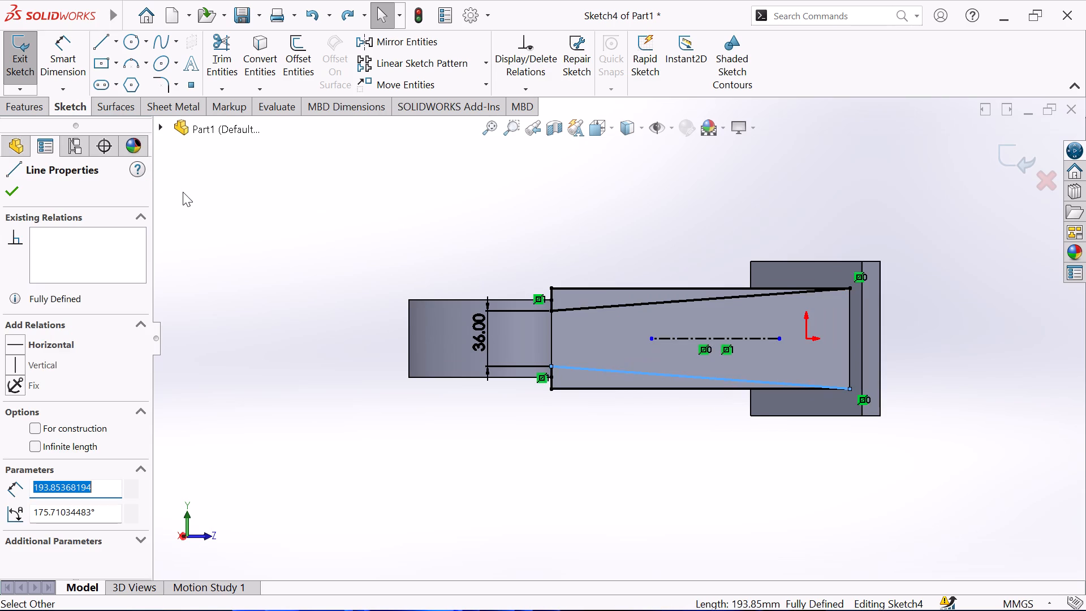
key("Delete")
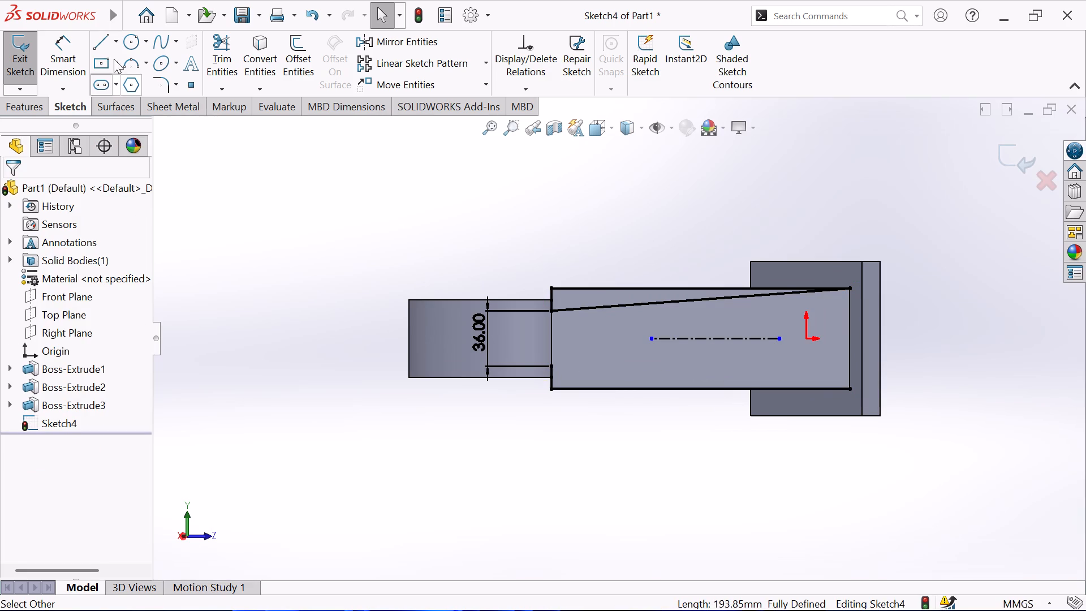
Sketch a line about 193 mm long from the ring's lower edge at the support's narrow end to the support's lower base corner.
left_click(100, 43)
scroll(574, 386, "down", 2)
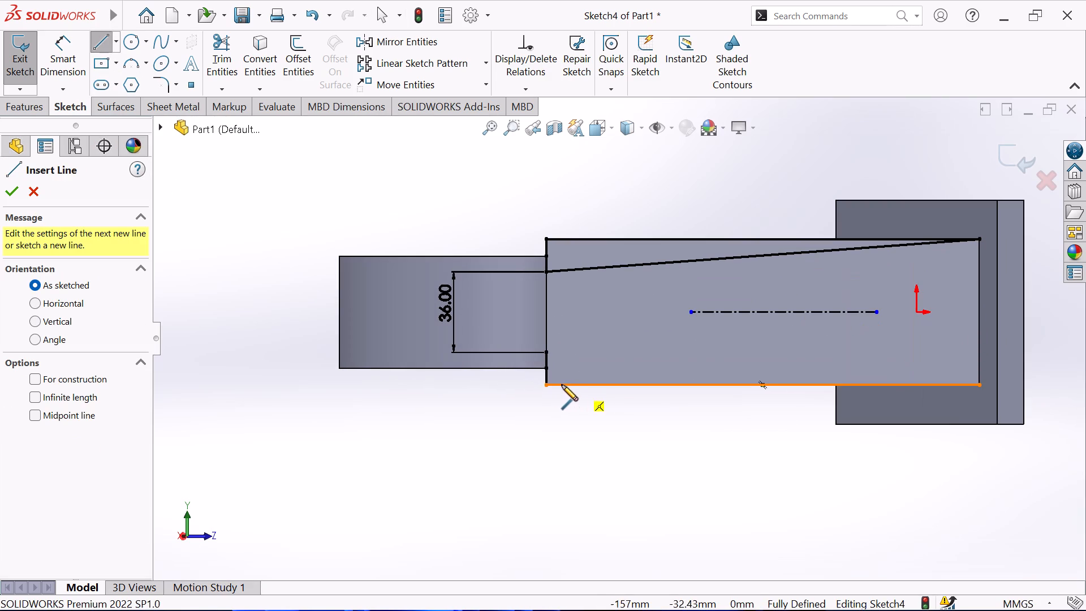
left_click(544, 368)
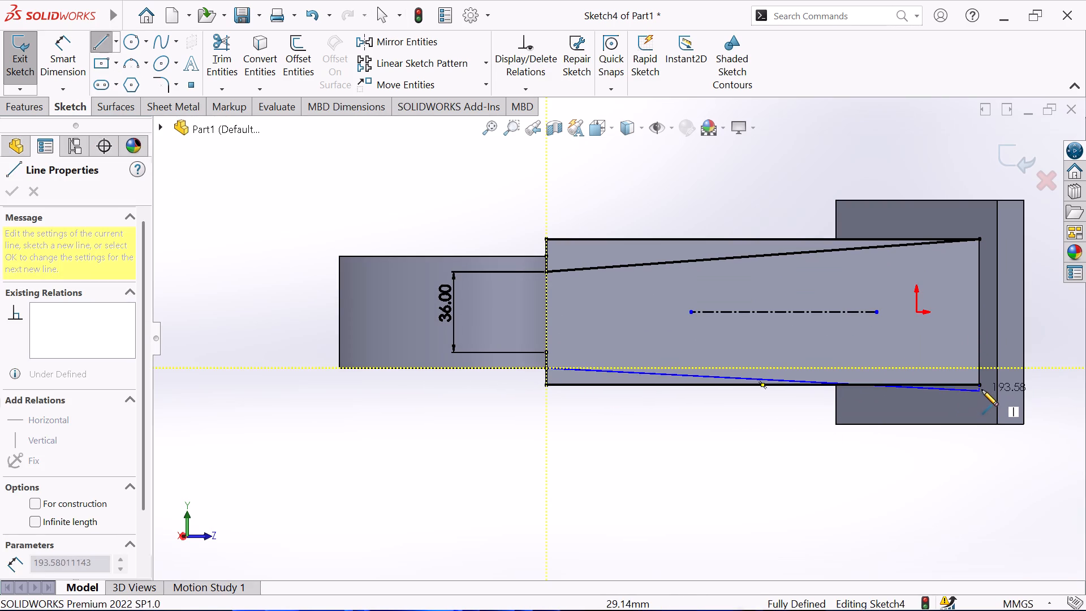
left_click(981, 384)
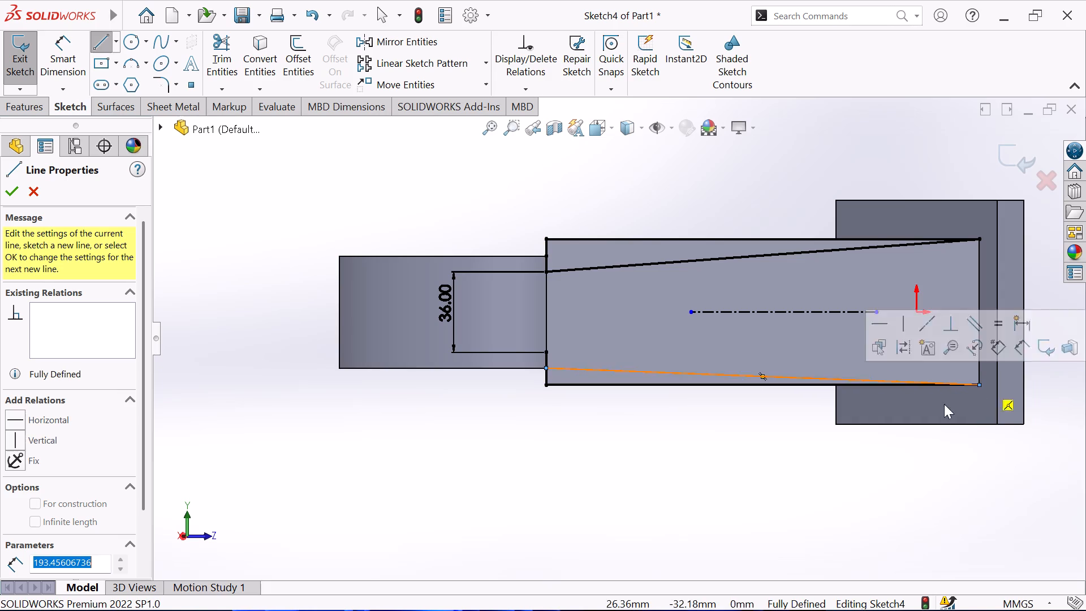
right_click(649, 425)
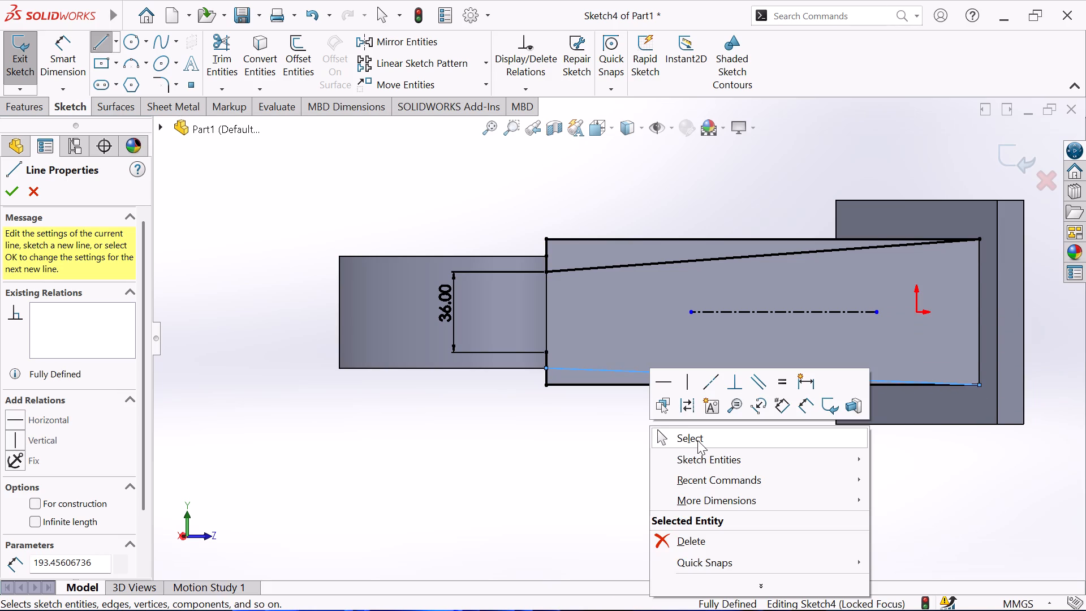
left_click(697, 440)
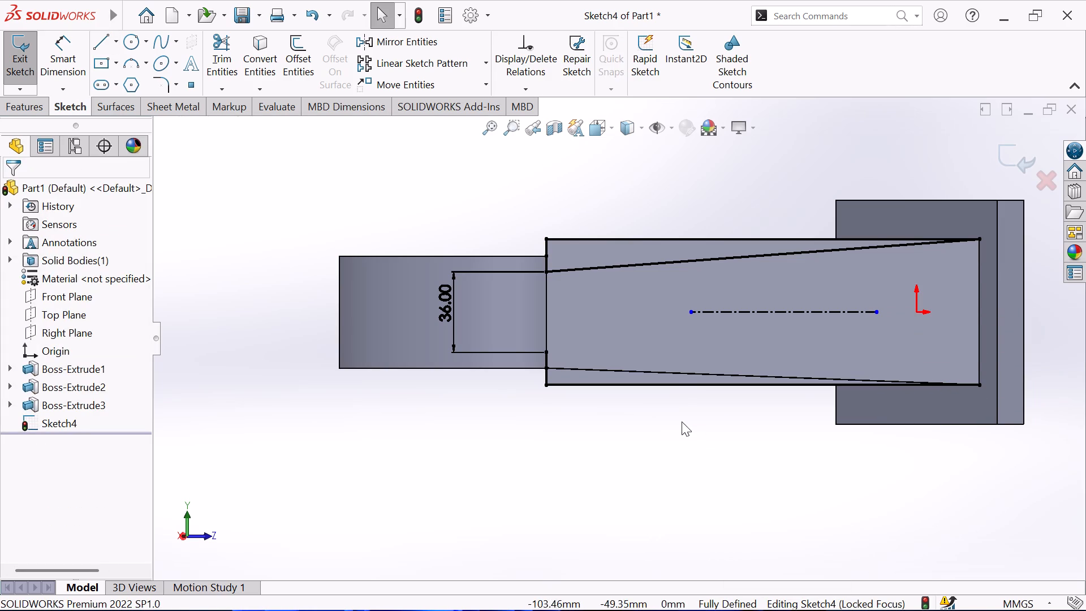
Sketch a matching line about 193 mm long from the ring's upper edge at the support's end to its upper base corner.
left_click(98, 37)
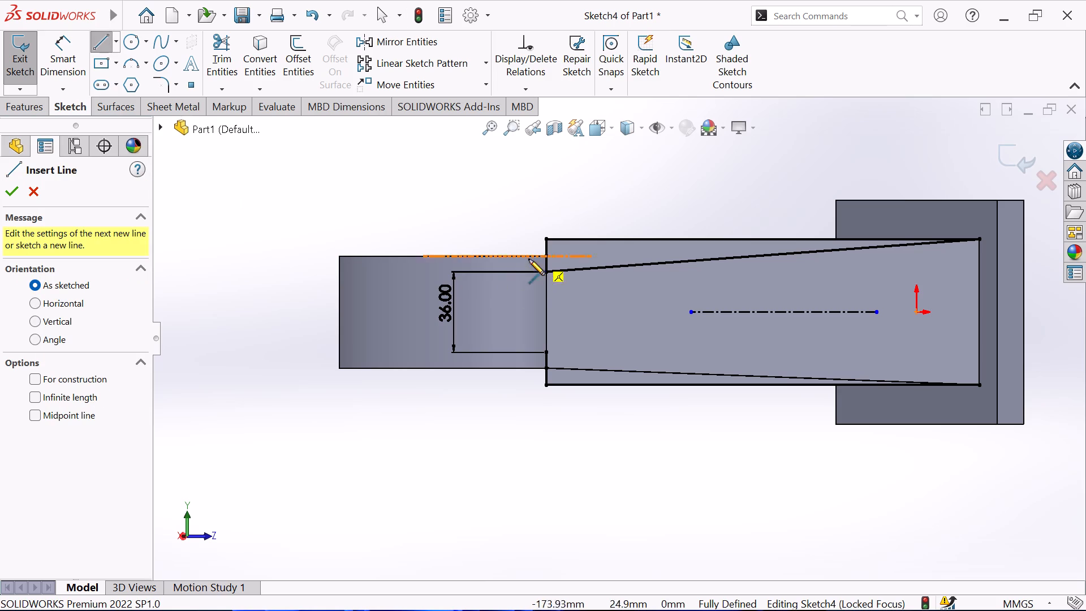
left_click(545, 257)
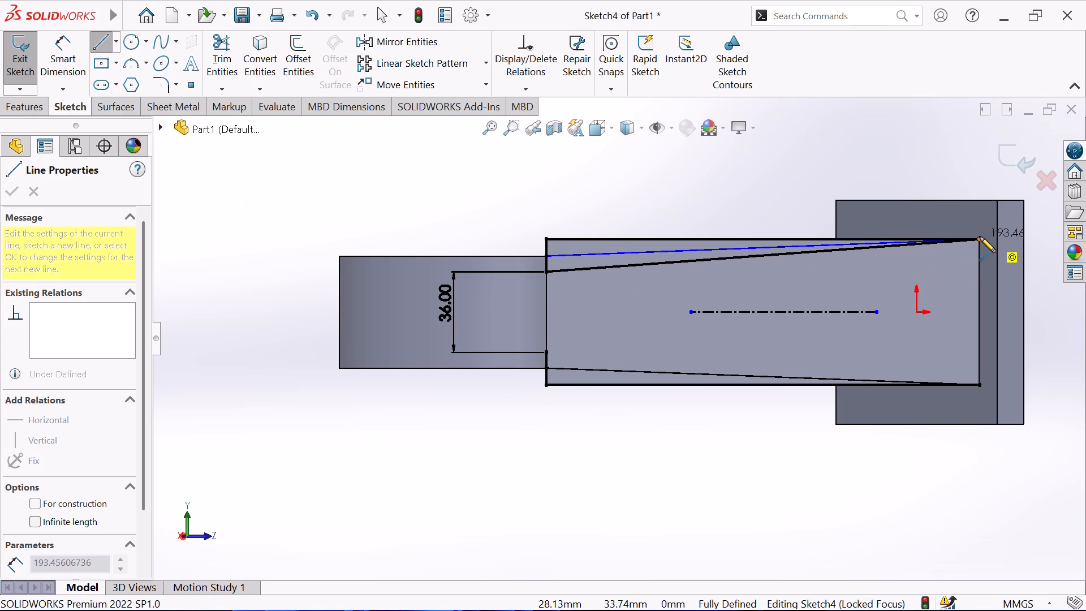
left_click(980, 238)
right_click(740, 177)
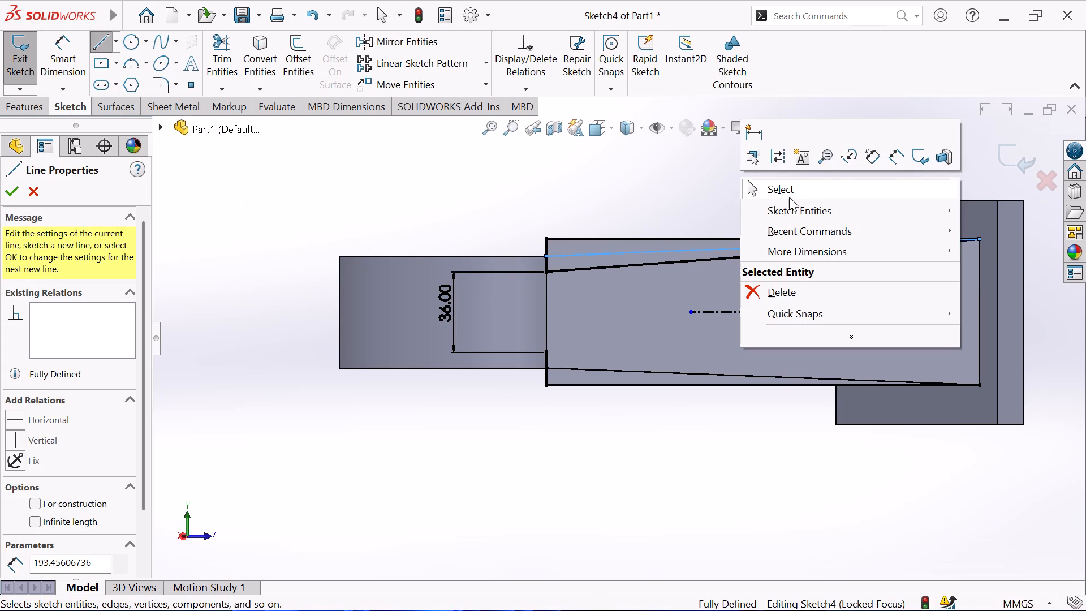
left_click(789, 192)
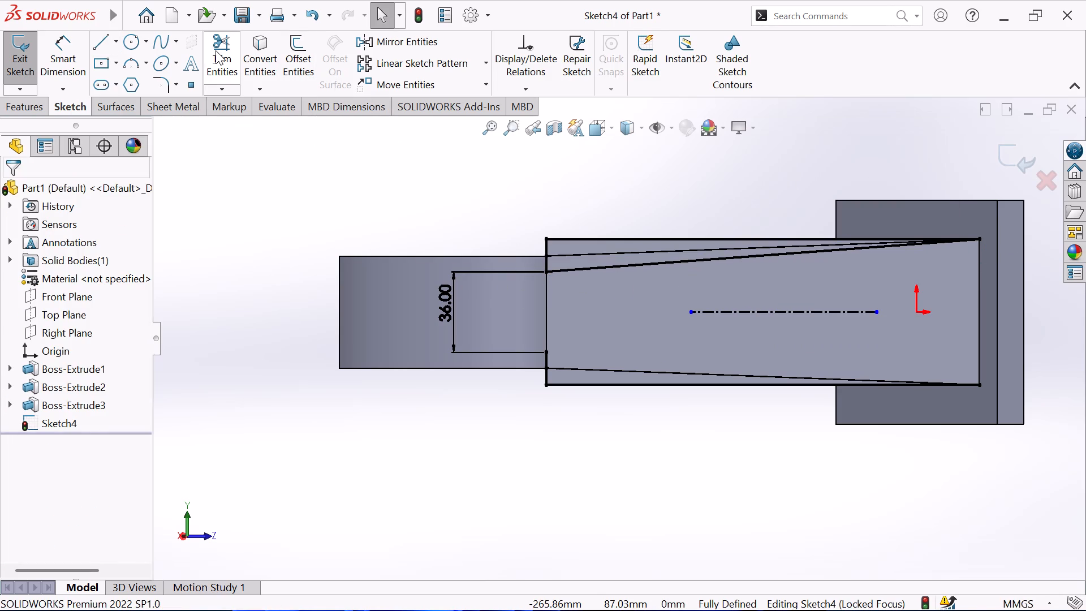
Trim the old inner taper line and the leftover segments at the support's narrow end from the sketch.
left_click(217, 51)
left_click(635, 266)
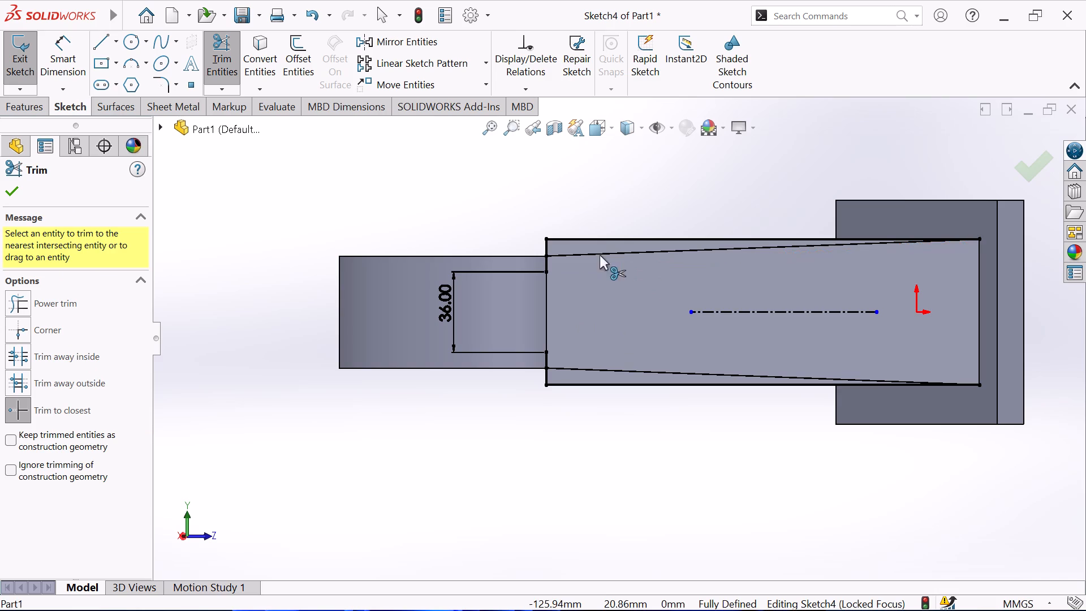
left_click(546, 263)
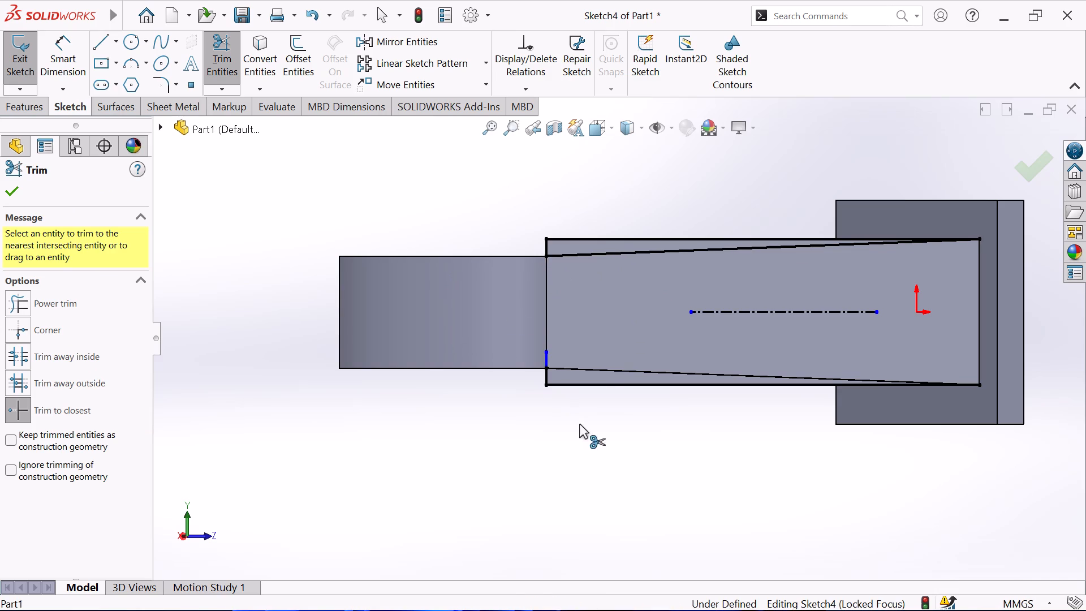
left_click(548, 359)
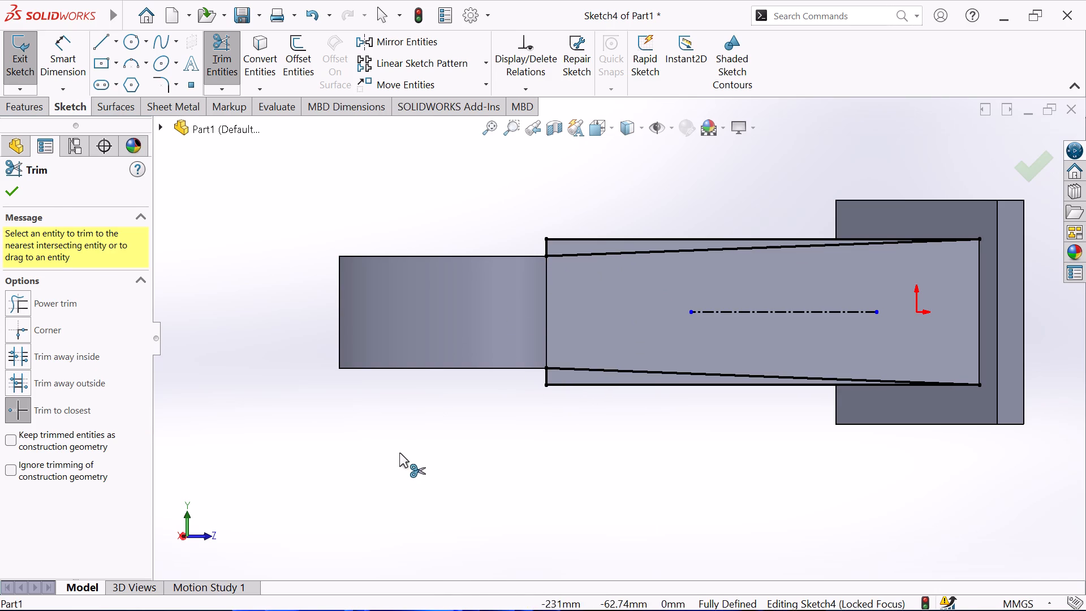
right_click(399, 453)
left_click(453, 434)
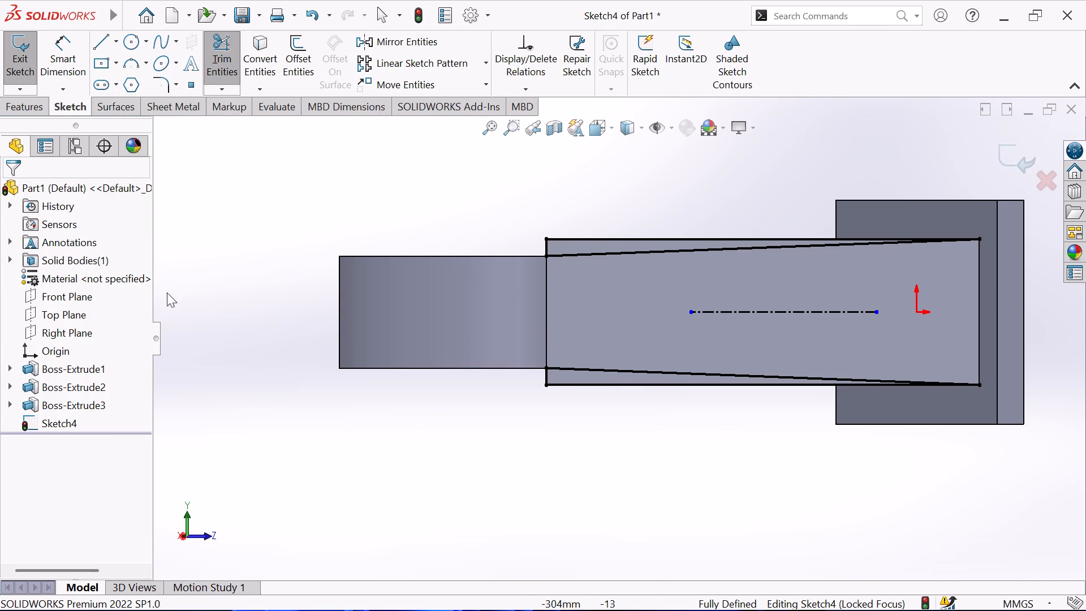
Extrude-cut the two thin wedges along the slanted support's long edges, Blind, 8 mm deep.
left_click(32, 113)
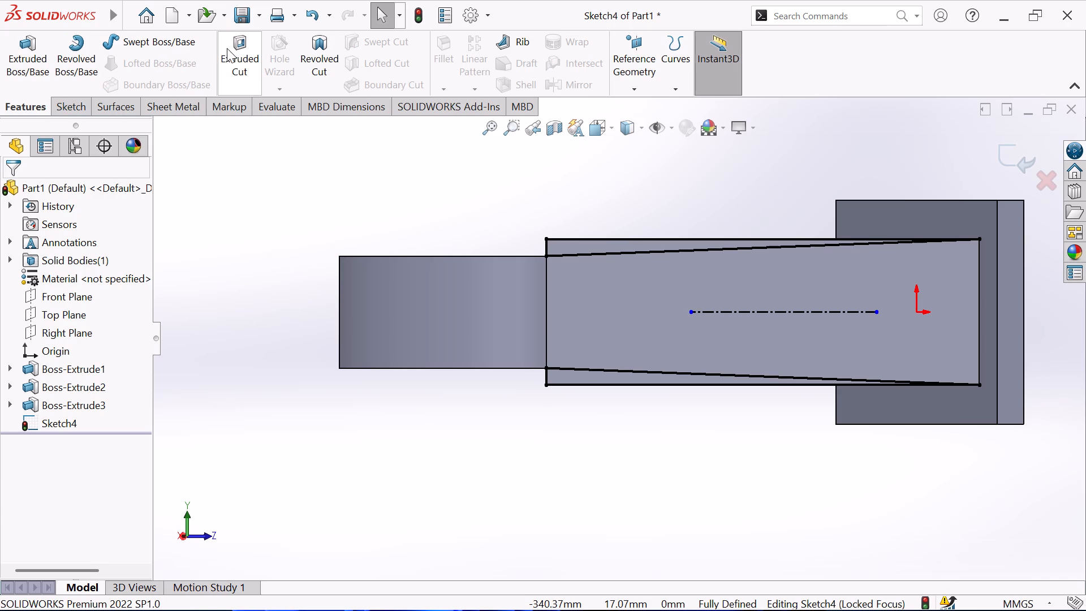
left_click(227, 48)
middle_click_drag(232, 234, 271, 177)
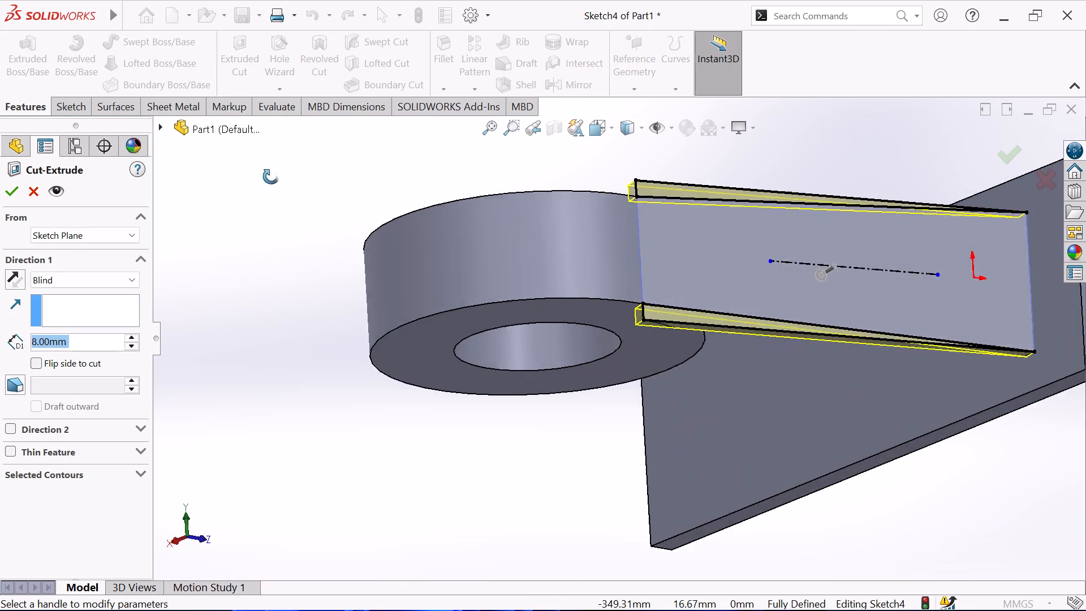
middle_click_drag(271, 177, 295, 126)
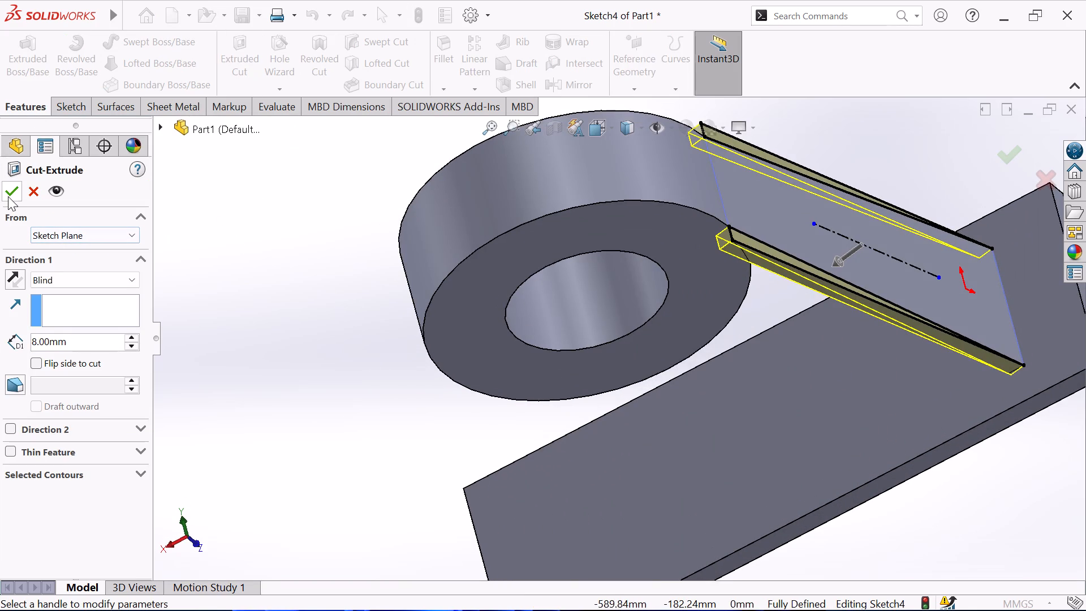
left_click(8, 196)
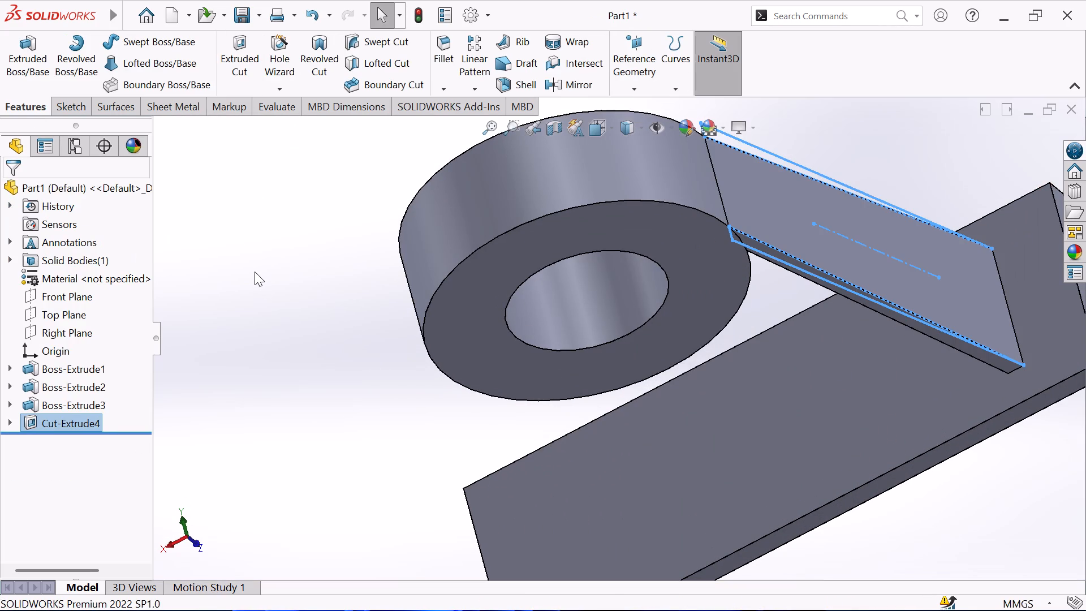
left_click(254, 271)
Start a sketch on the slanted support's tapered outer face and convert the face's outline into sketch entities.
middle_click_drag(258, 265, 197, 311)
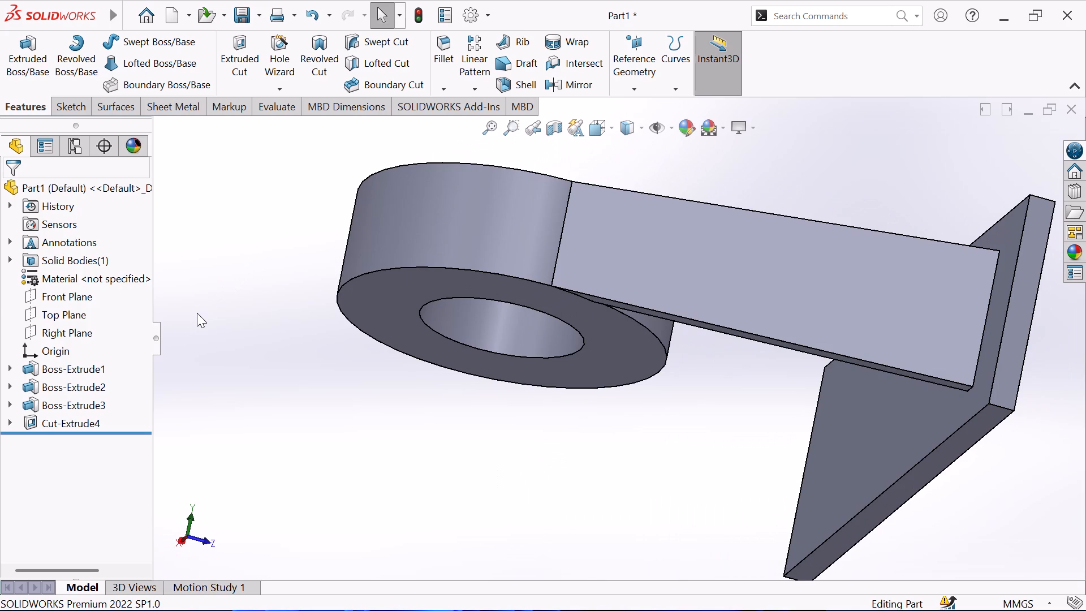
left_click(765, 299)
left_click(826, 269)
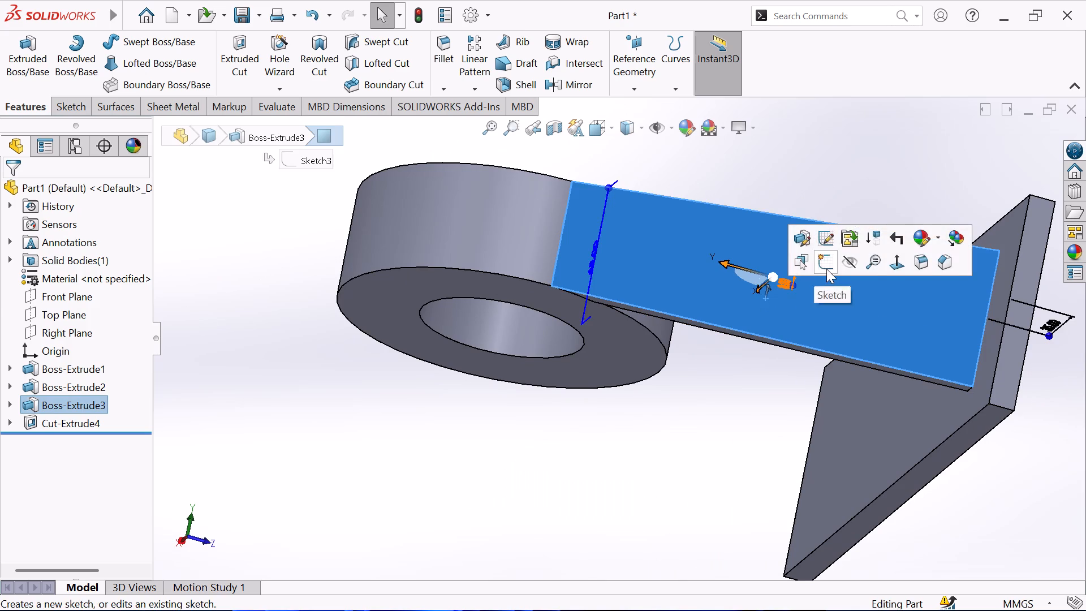
left_click(735, 258)
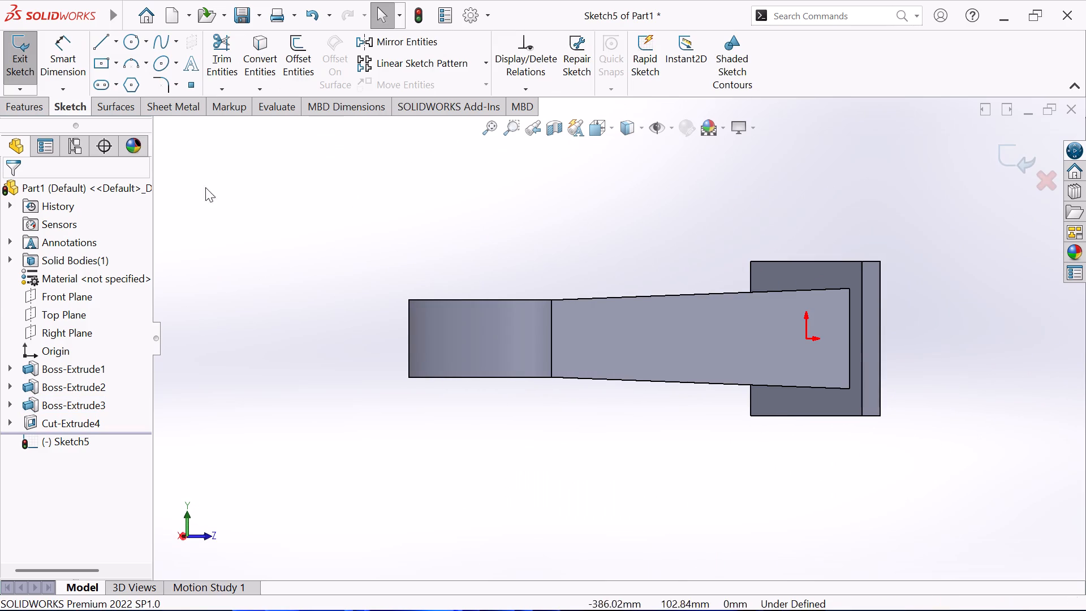
left_click(653, 341)
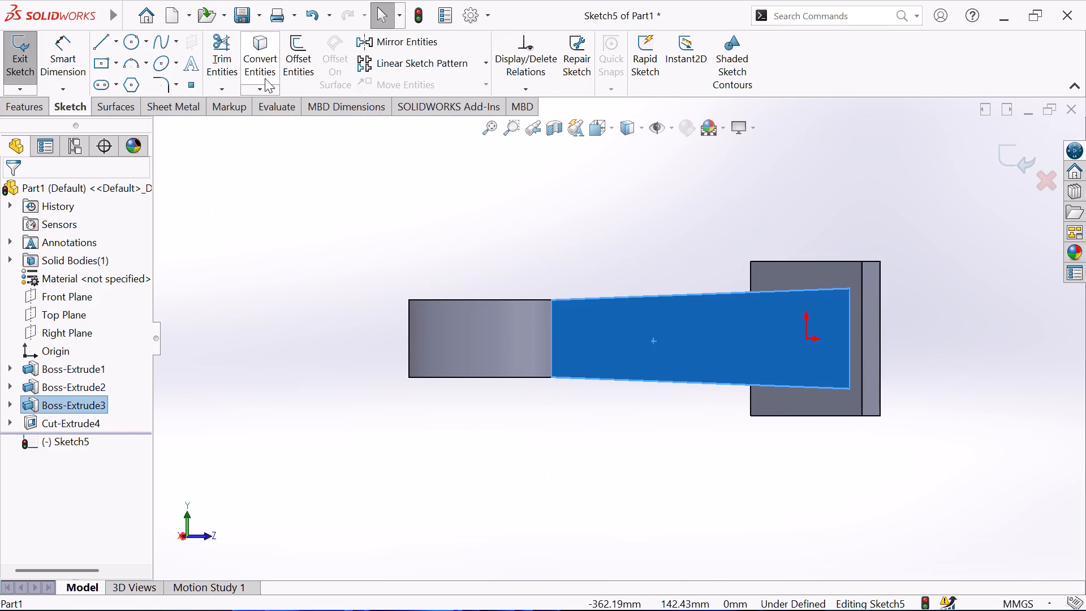
left_click(264, 71)
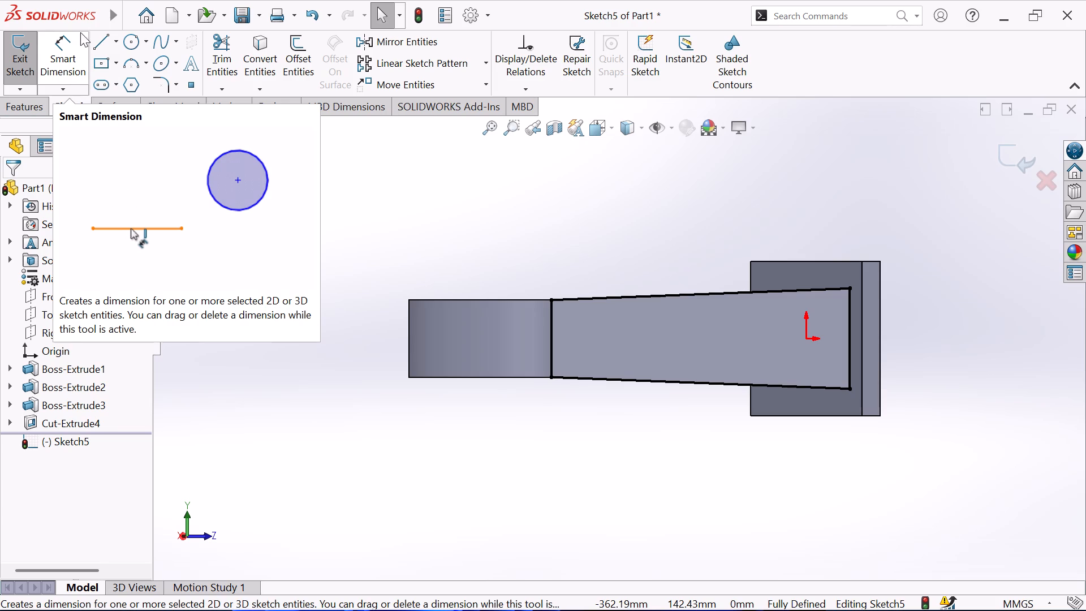
Sketch a line about 194 mm long from the support's upper base corner to its narrow end, just below the upper corner.
left_click(98, 40)
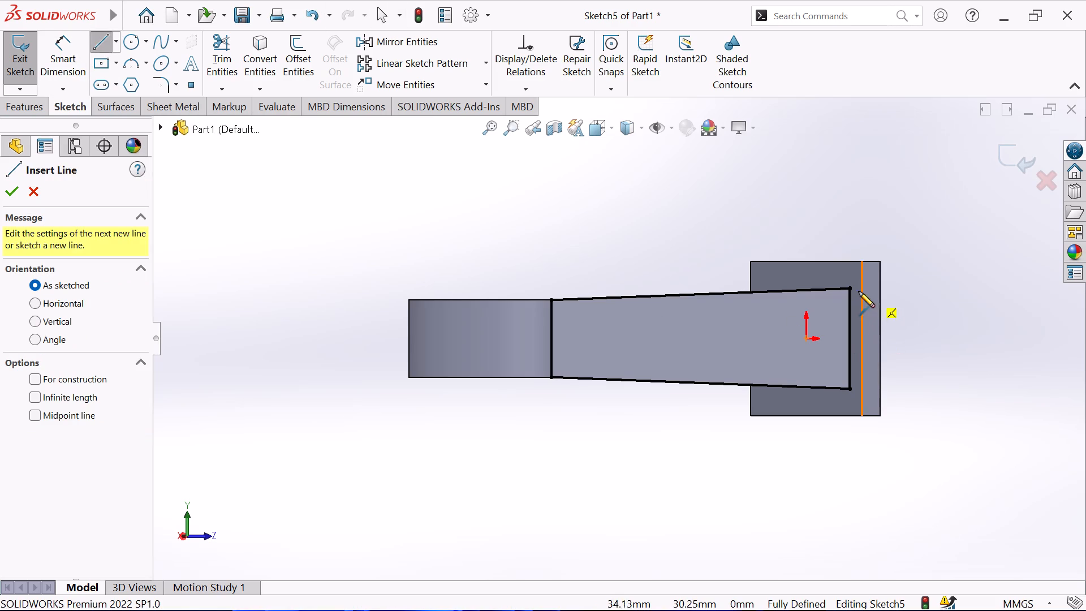
left_click(851, 287)
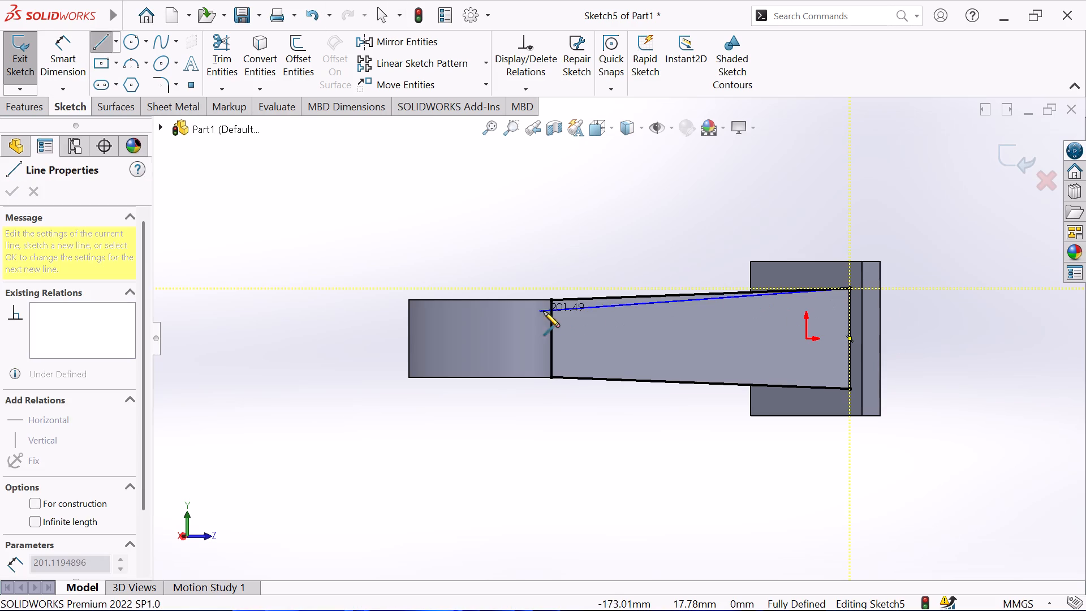
left_click(551, 310)
right_click(547, 251)
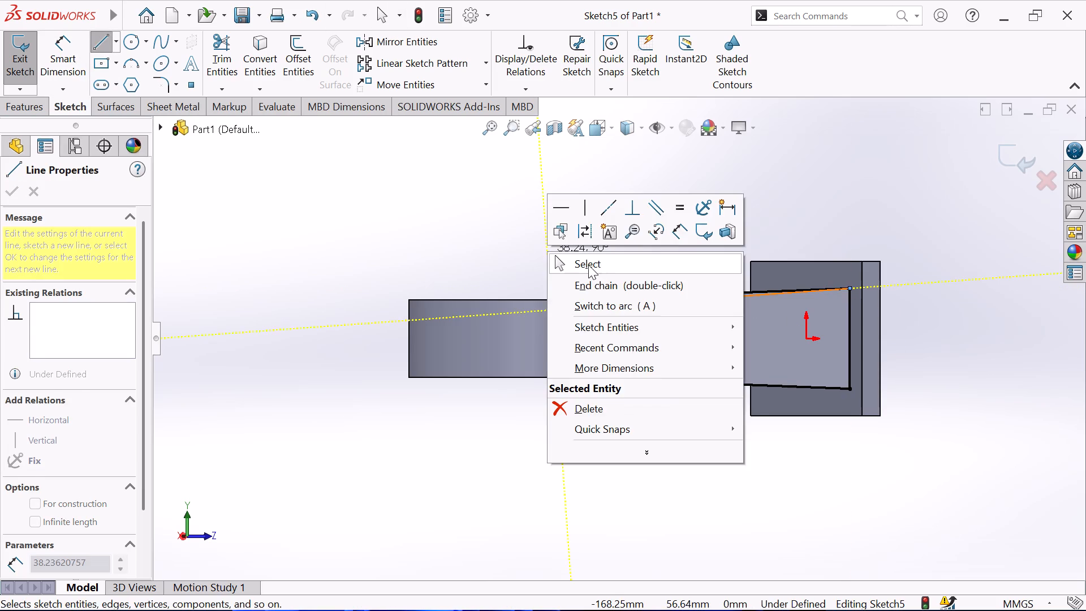
left_click(593, 265)
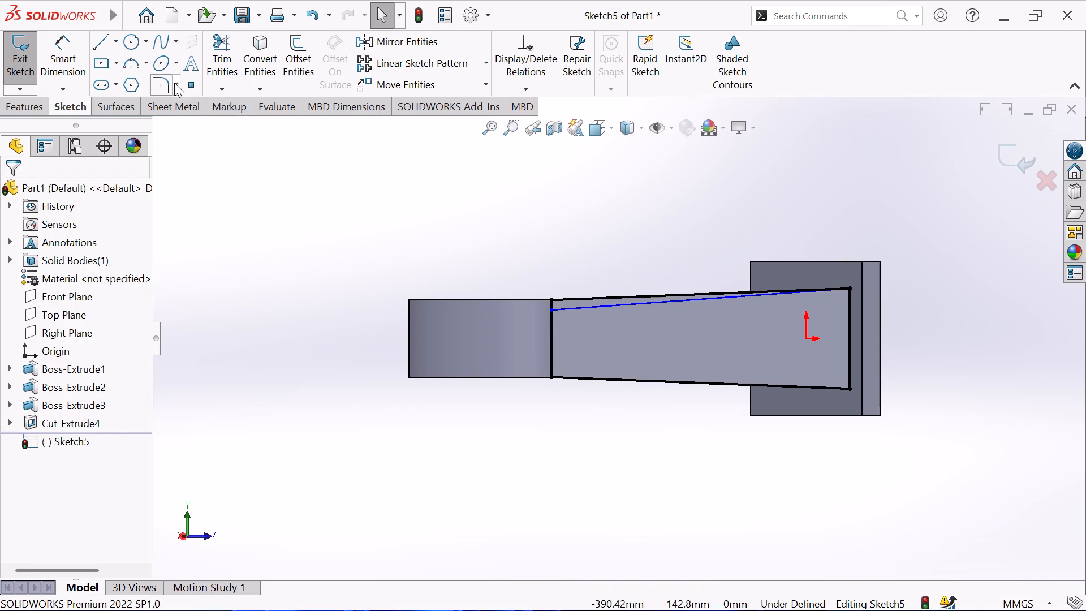
Sketch a horizontal centerline about 98 mm long along the middle of the support face, level with the origin.
left_click(113, 40)
left_click(105, 81)
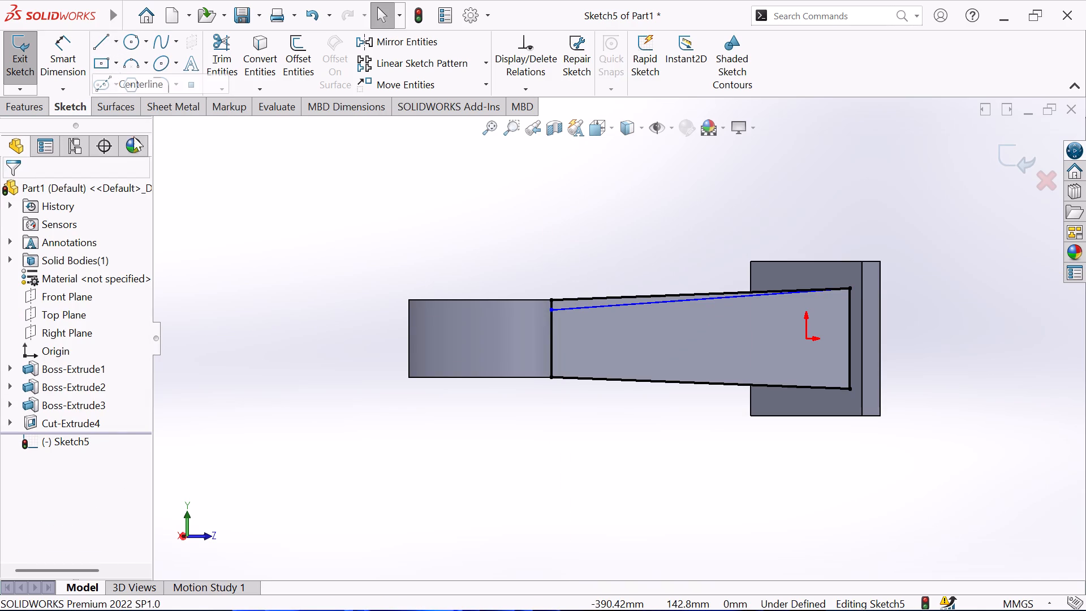
left_click(636, 337)
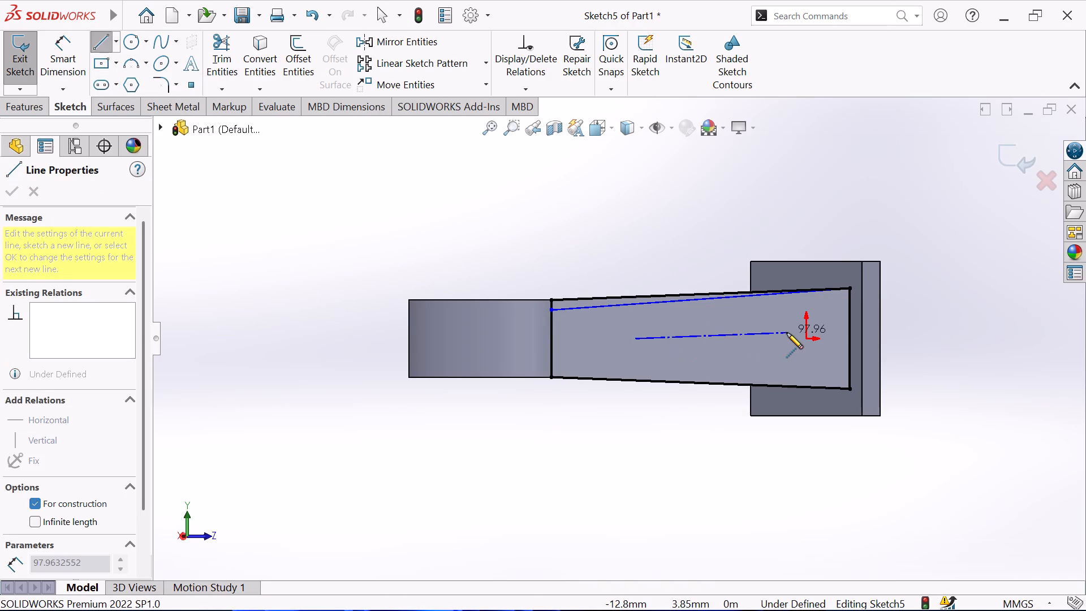
left_click(787, 337)
right_click(745, 220)
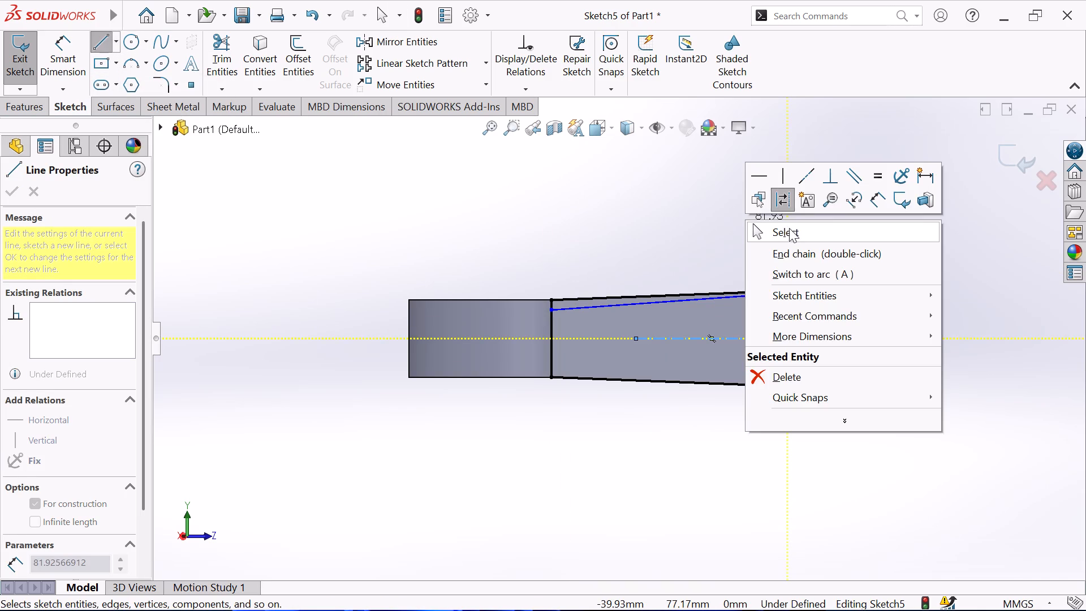
left_click(791, 229)
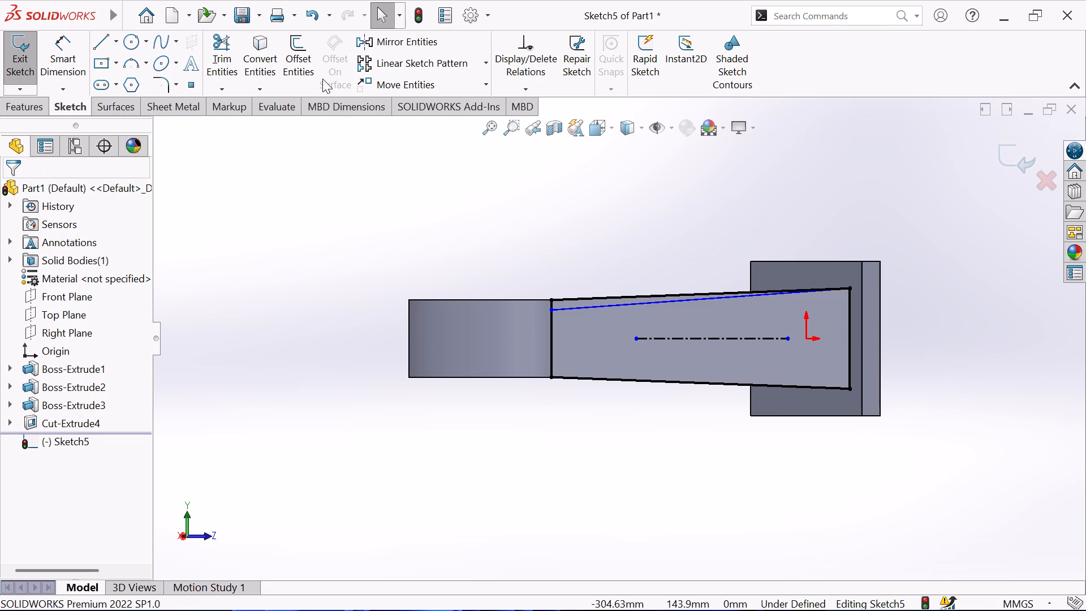
Mirror the new taper line about the horizontal centerline, keeping the original.
left_click(420, 42)
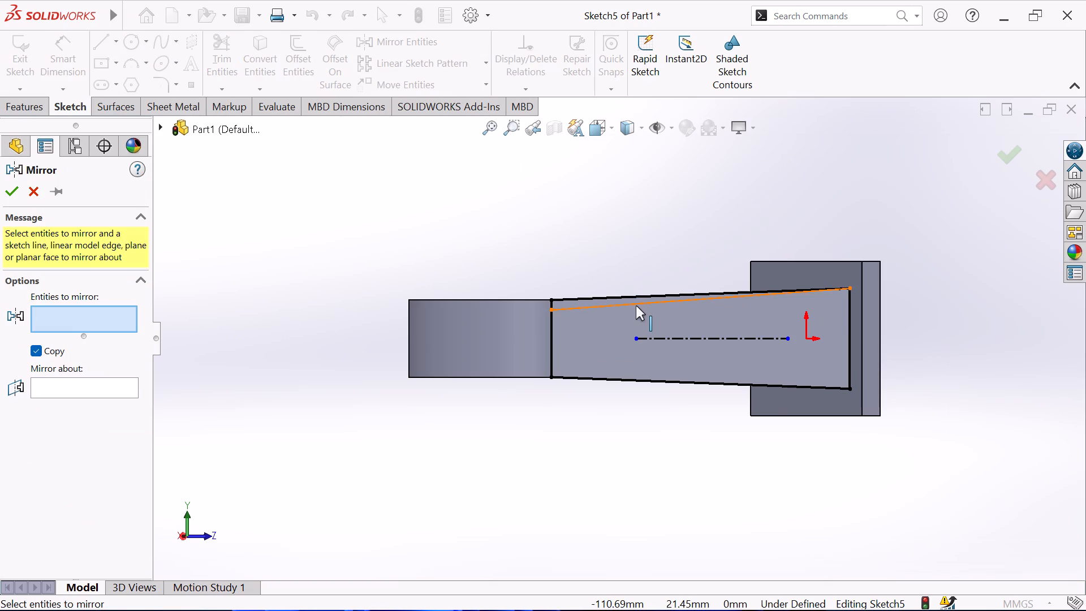
left_click(636, 305)
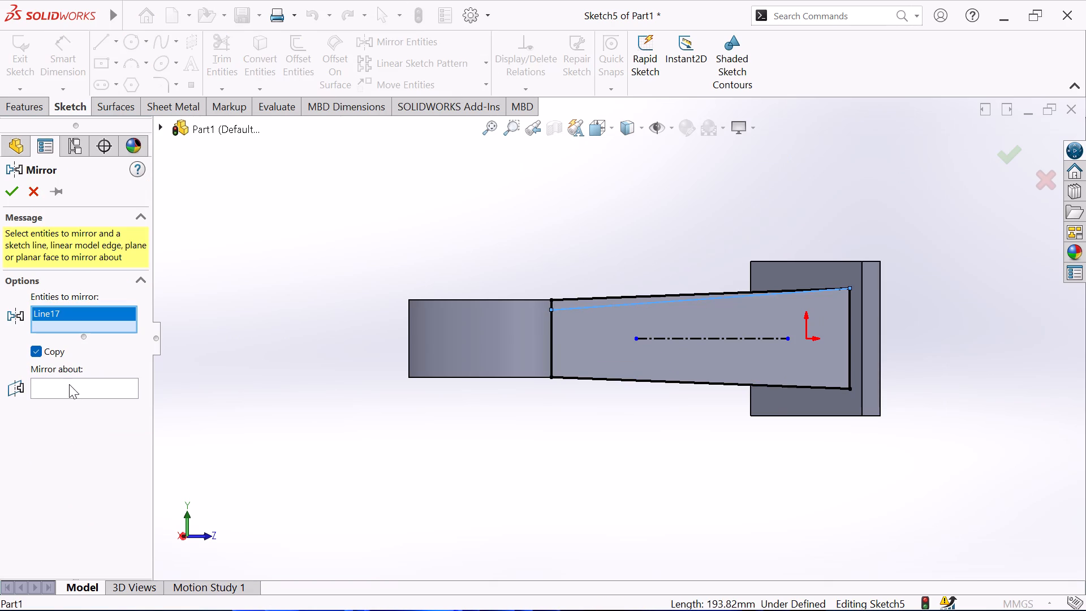
left_click(69, 384)
left_click(756, 339)
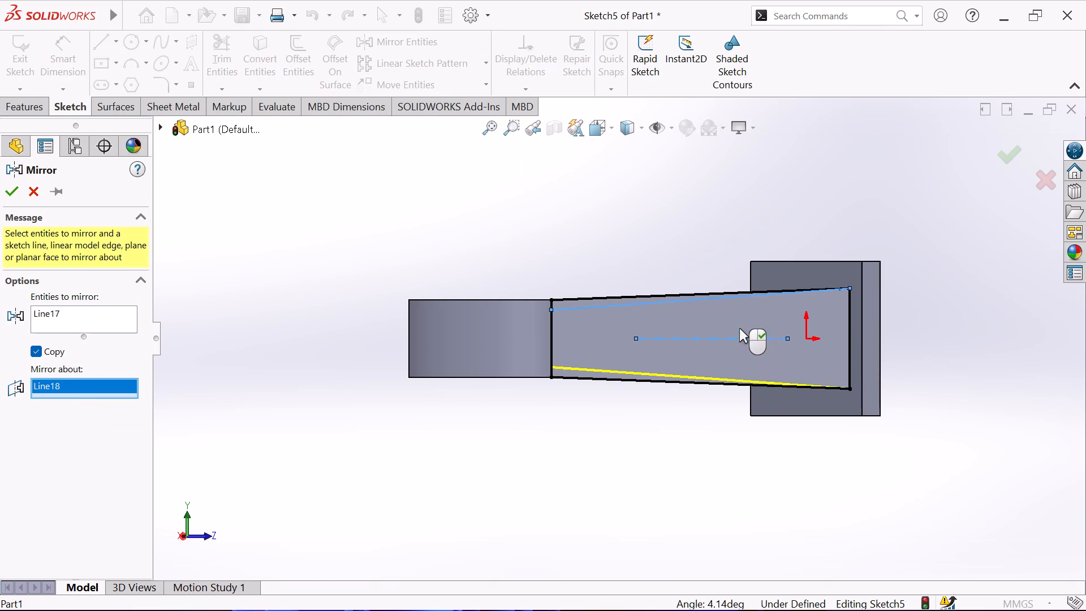
right_click(740, 236)
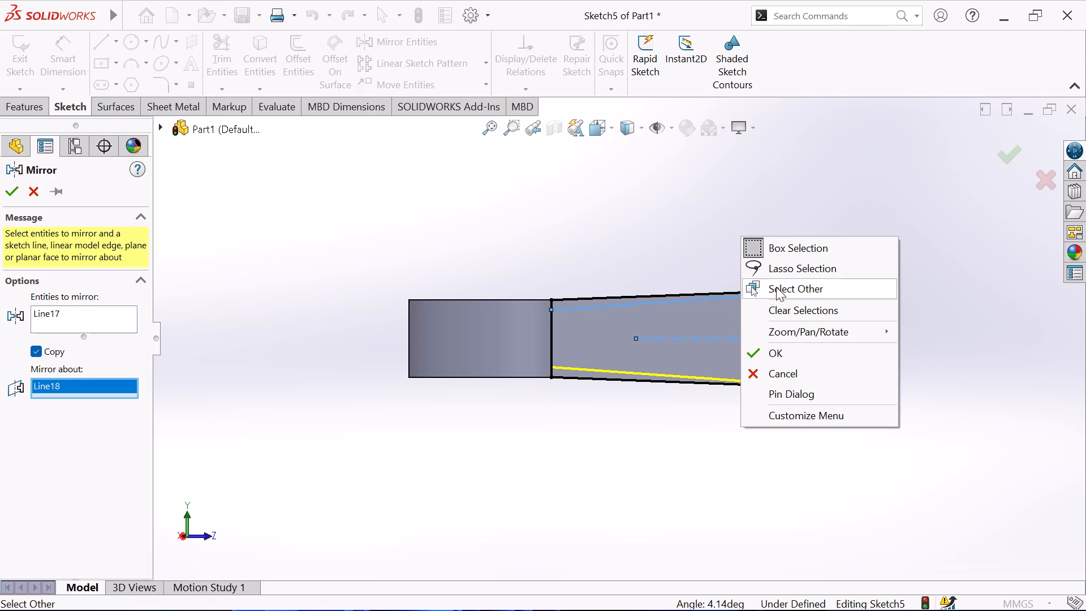
left_click(542, 238)
left_click(12, 189)
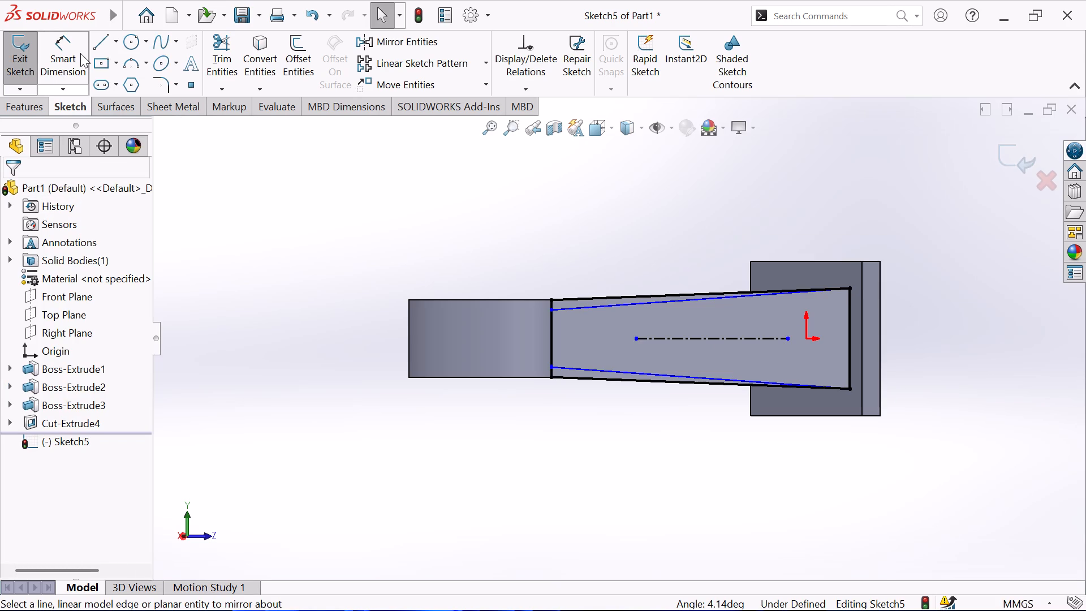
Trim the converted outer long edges and the short end segments outside the two inner taper lines.
left_click(214, 44)
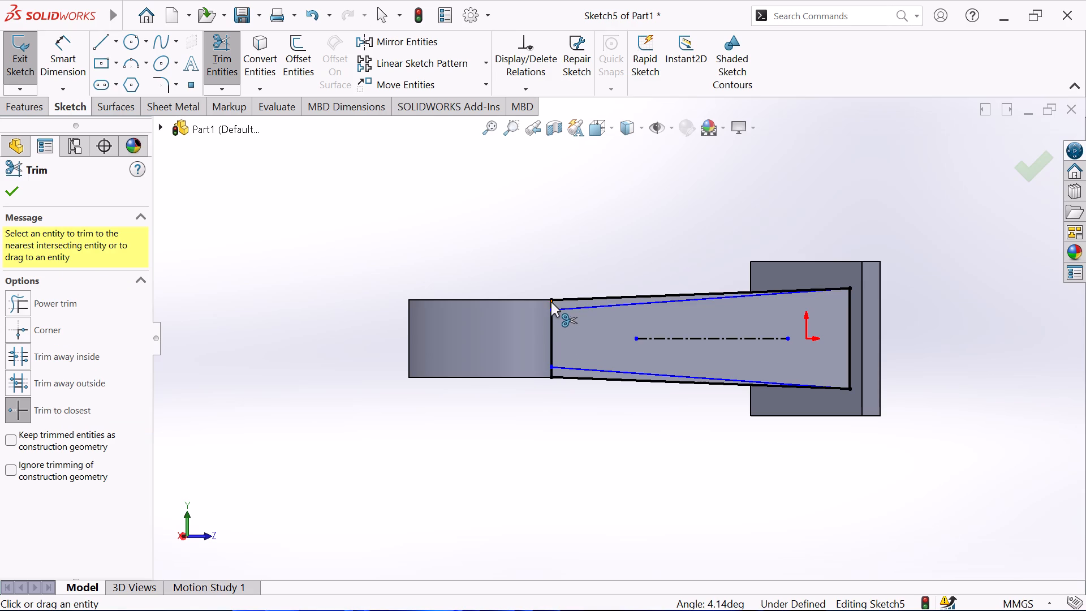
left_click(551, 302)
left_click(566, 300)
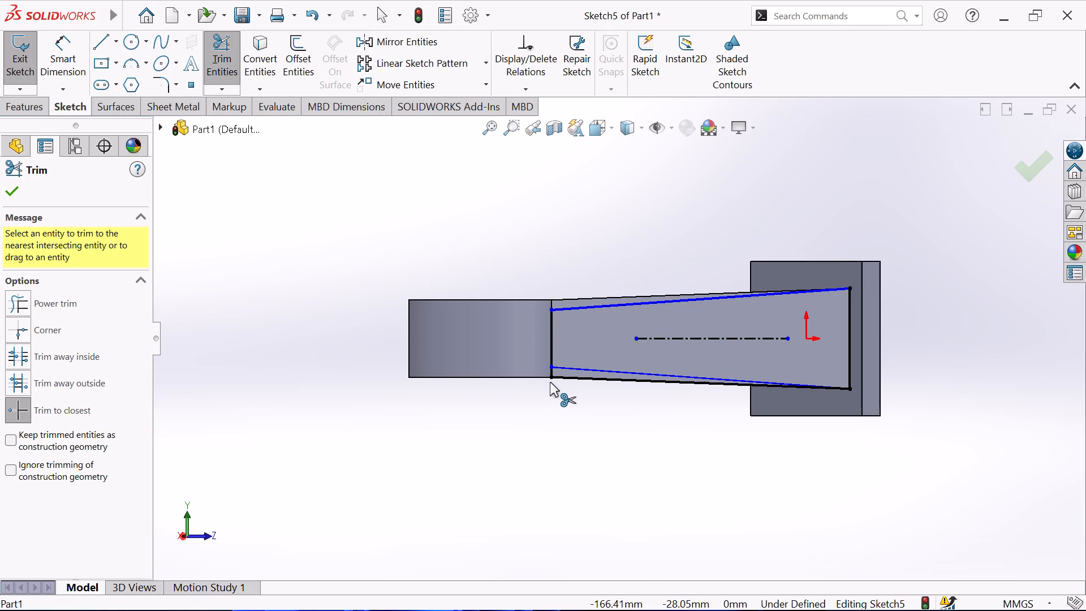
left_click(550, 375)
left_click(566, 381)
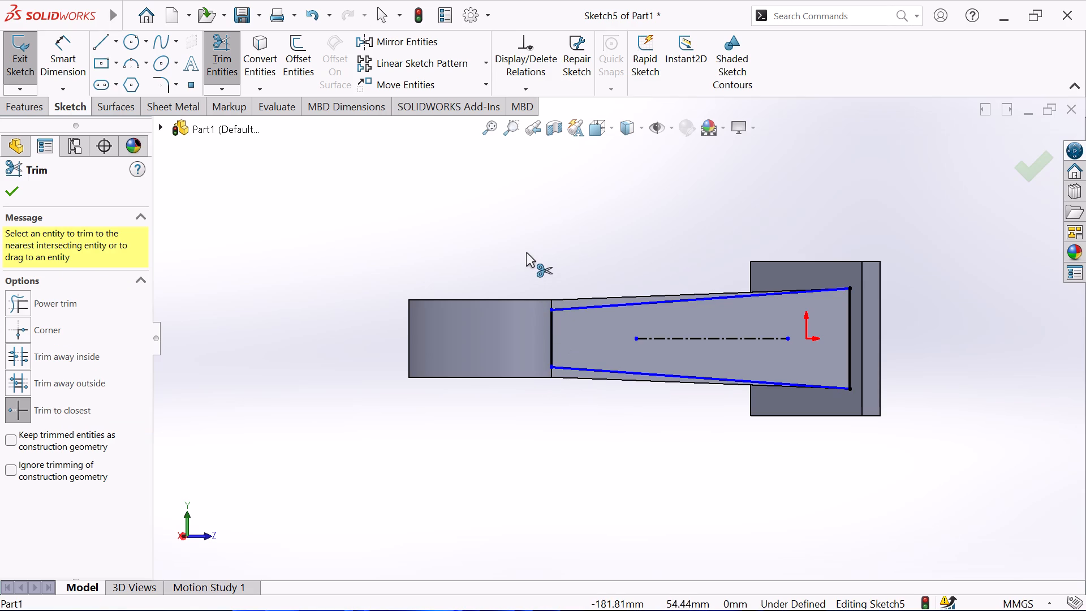
right_click(526, 251)
left_click(563, 306)
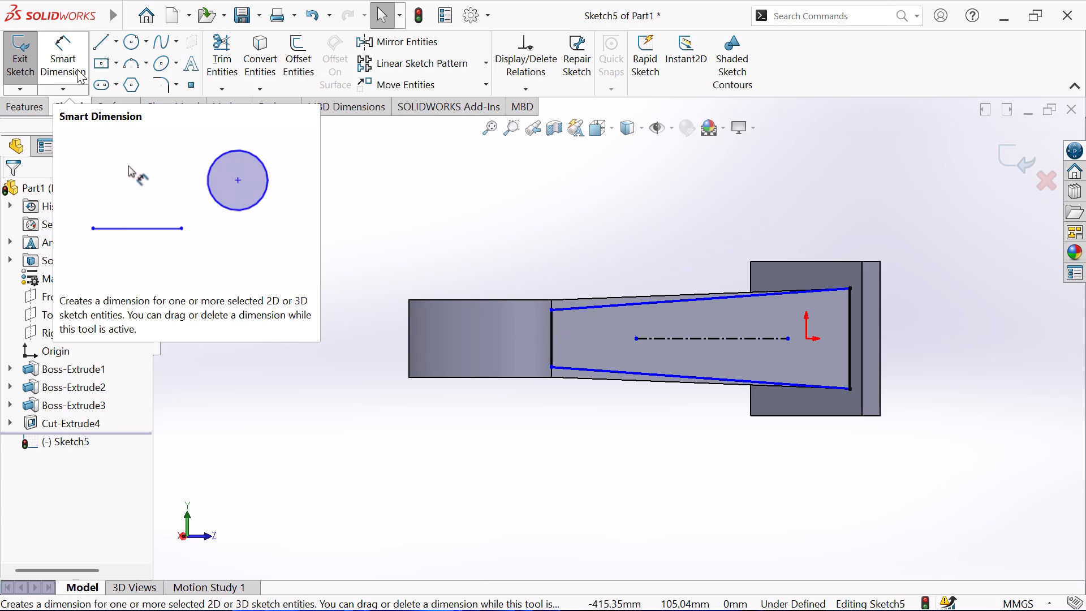
Dimension the upper taper line's narrow-end point 7 mm from the ring's upper edge.
left_click(77, 69)
left_click(551, 308)
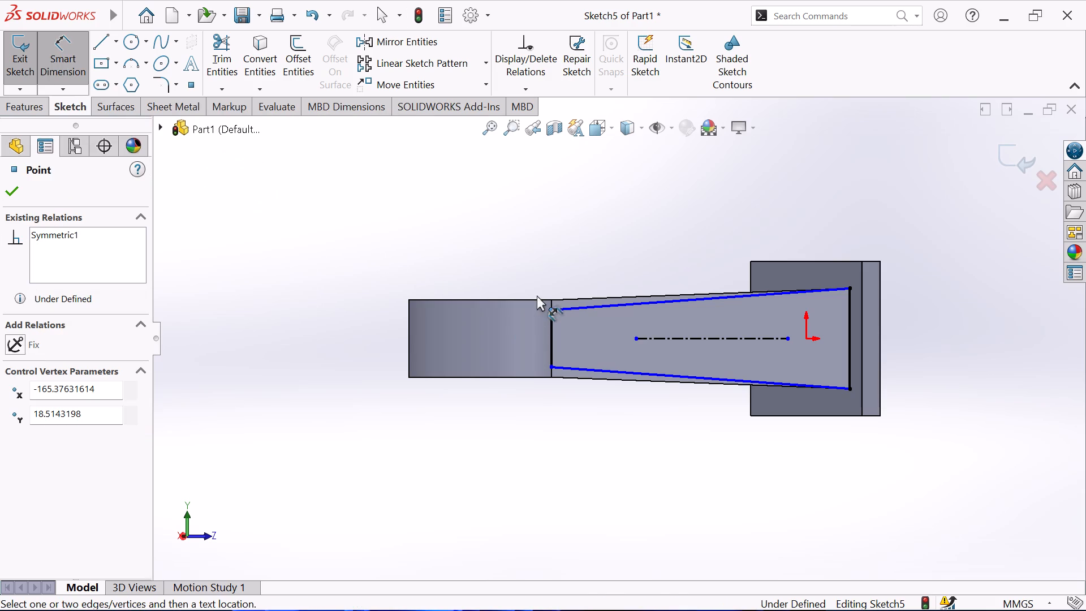
left_click(537, 300)
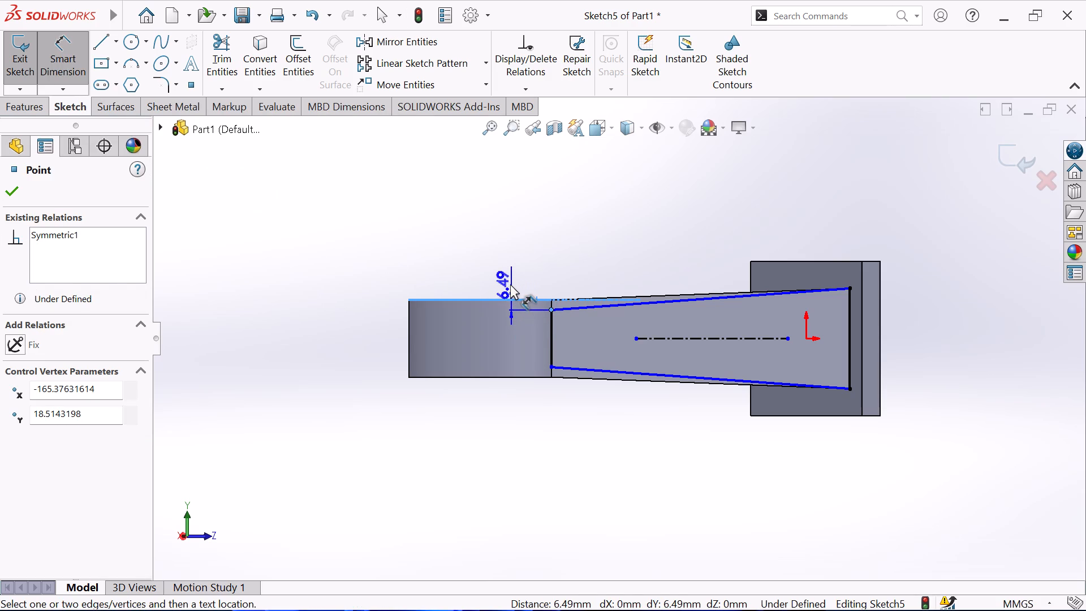
left_click(510, 284)
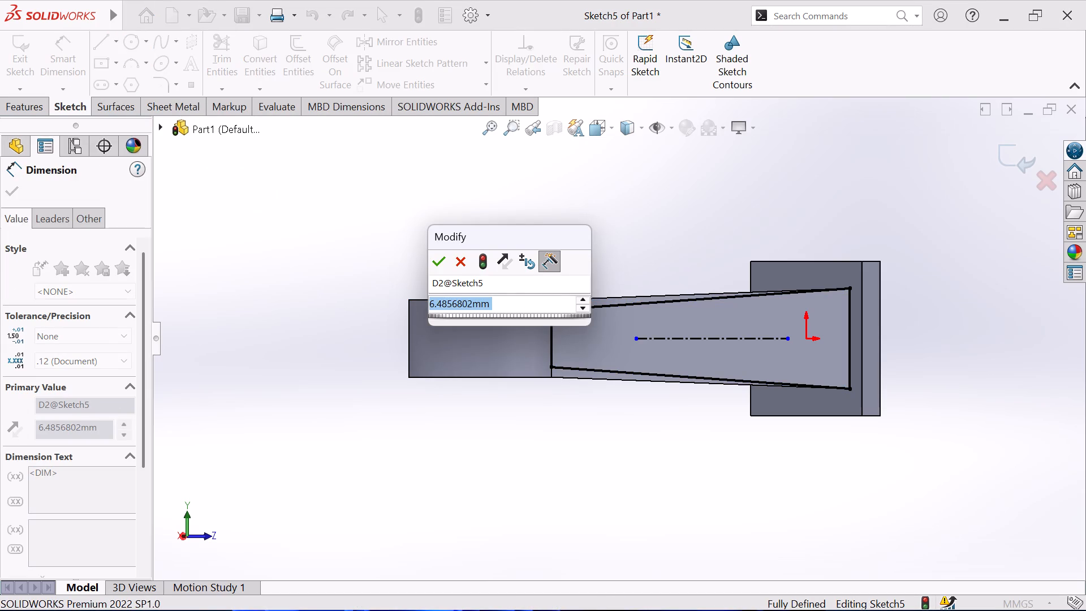
key("7")
key("Return")
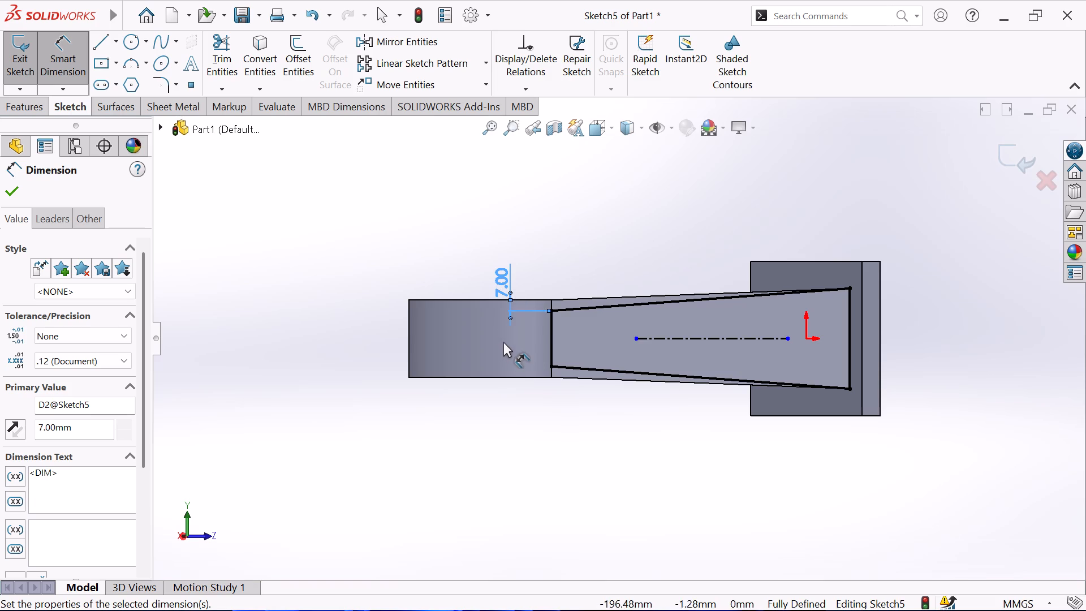
right_click(585, 223)
left_click(634, 284)
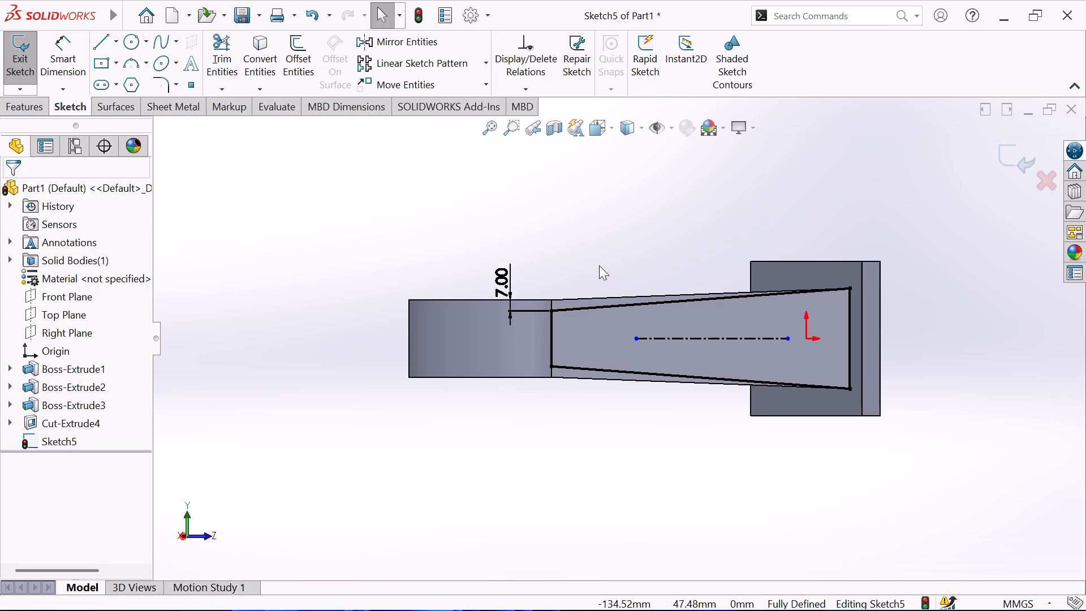
Convert the support face's two outer long edges and its short ring-end edge into sketch lines.
middle_click_drag(368, 210, 387, 160)
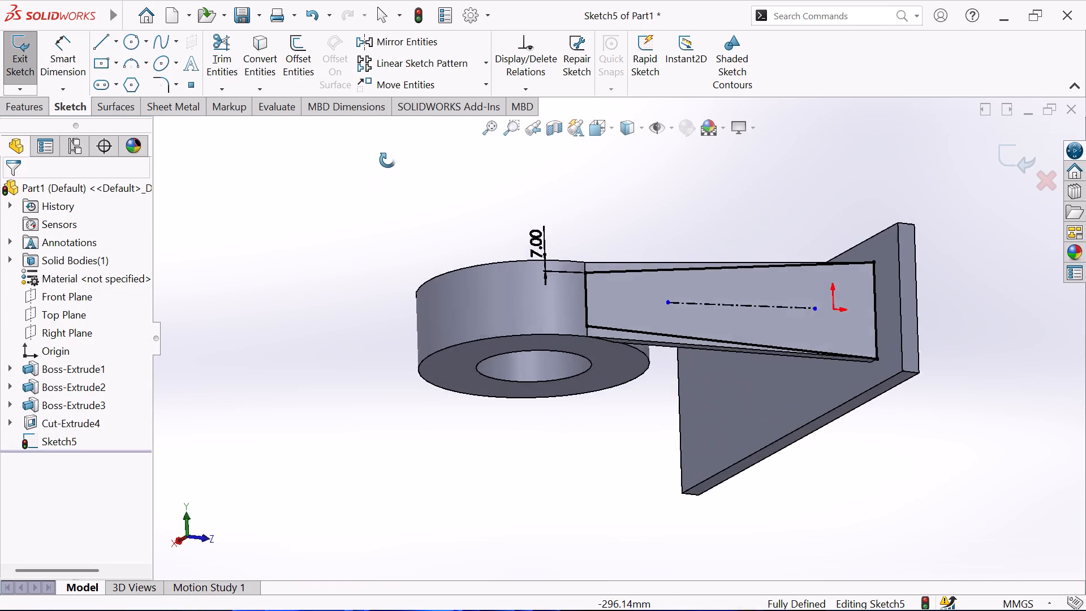
middle_click_drag(387, 160, 401, 127)
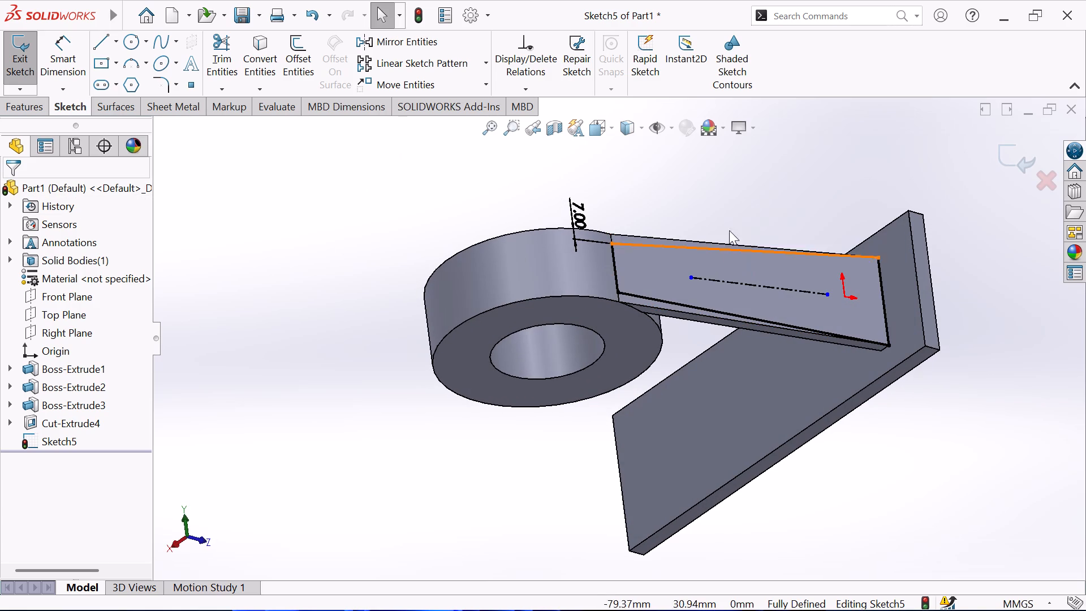
middle_click_drag(735, 182, 722, 201)
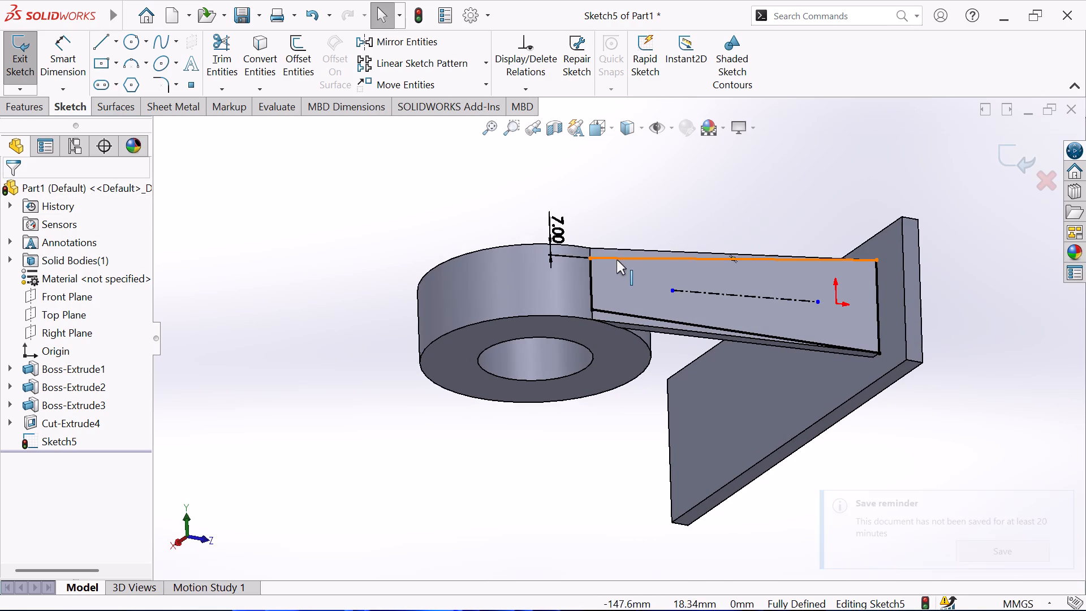
left_click(625, 252)
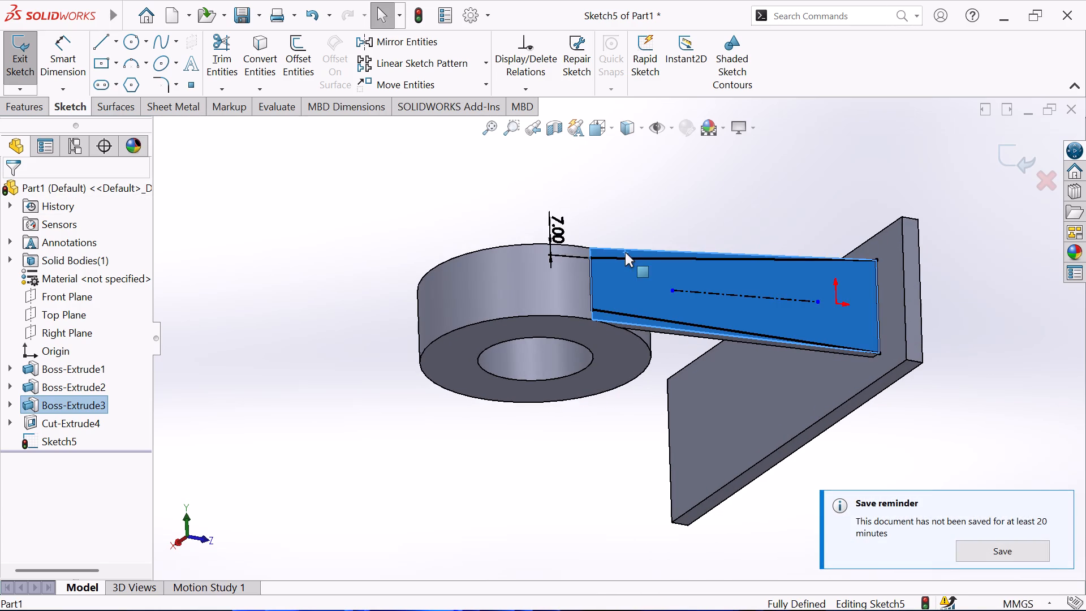
left_click(264, 55)
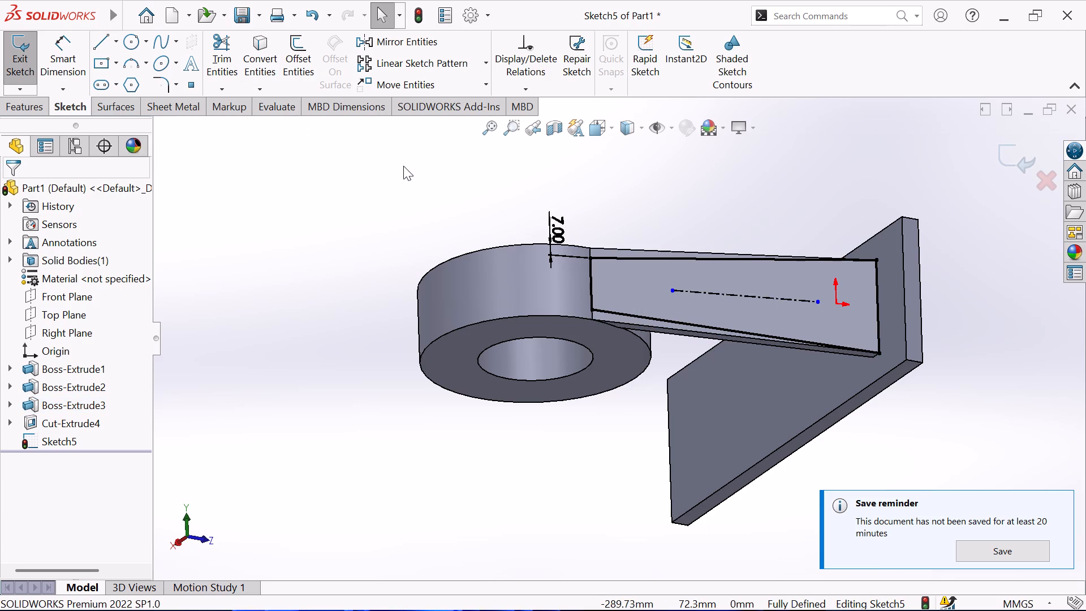
middle_click_drag(403, 166, 390, 218)
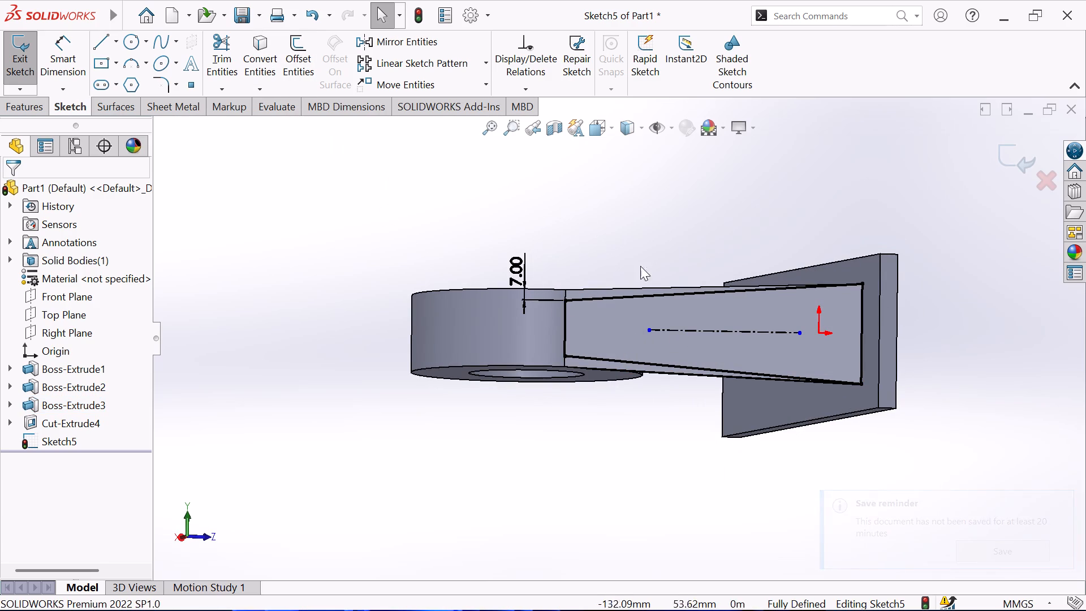
left_click(644, 290)
left_click(257, 68)
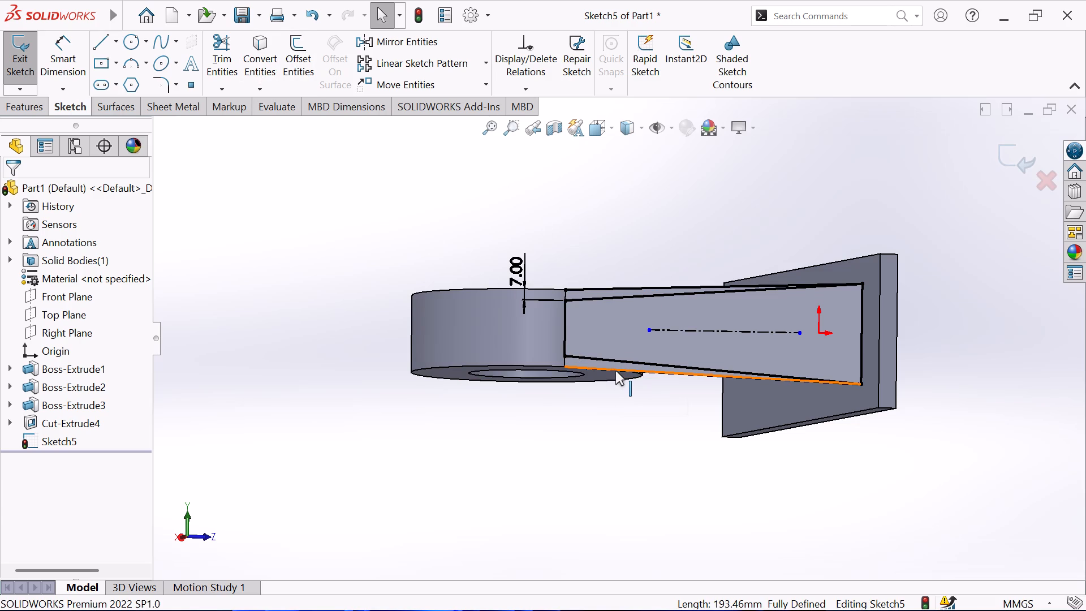
left_click(615, 371)
left_click(256, 67)
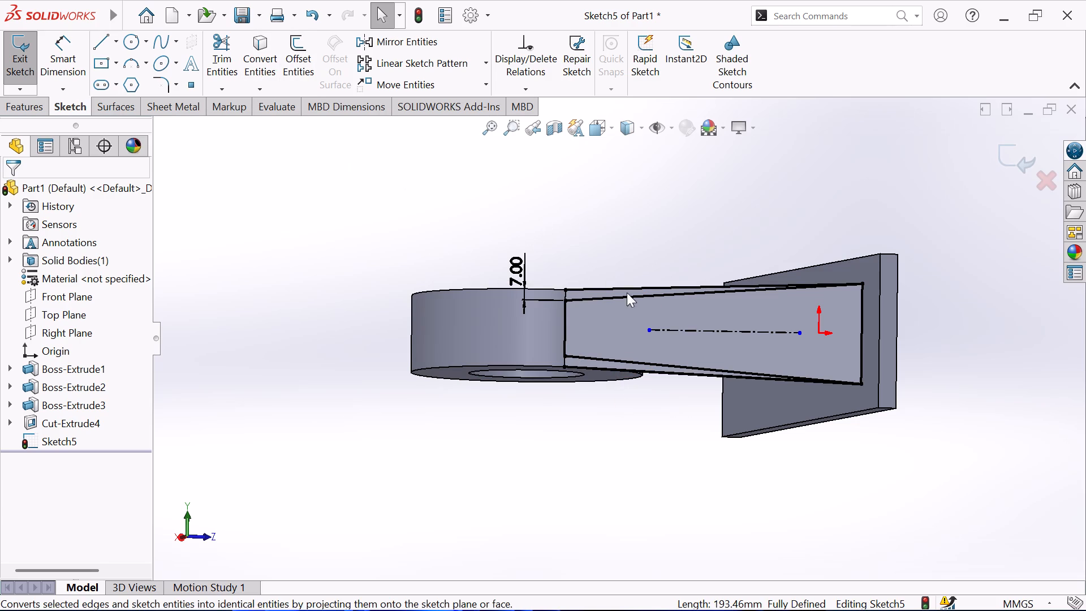
scroll(660, 322, "down", 2)
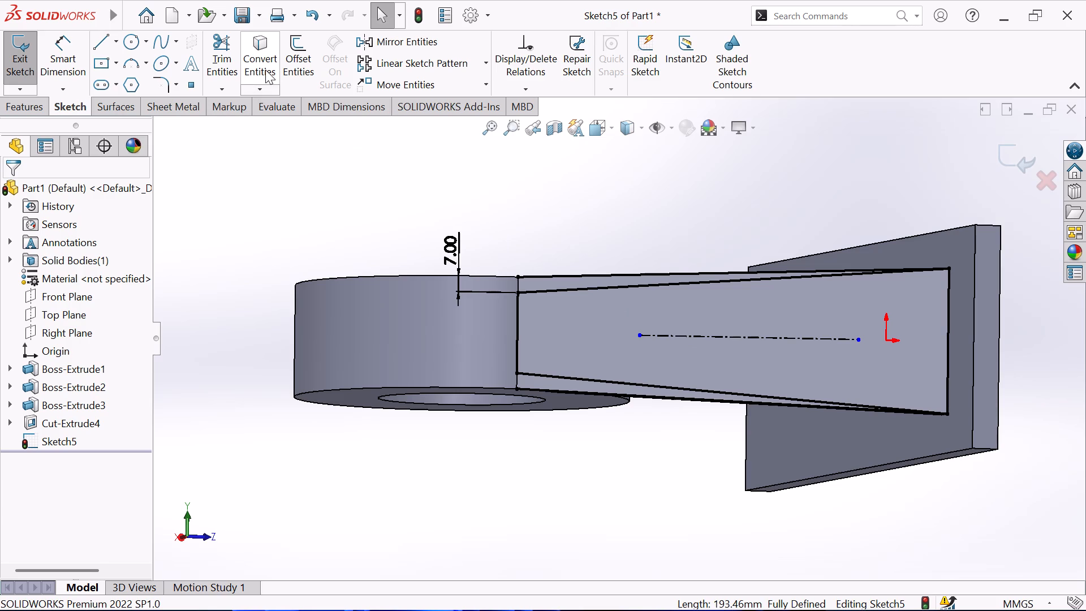
left_click(519, 287)
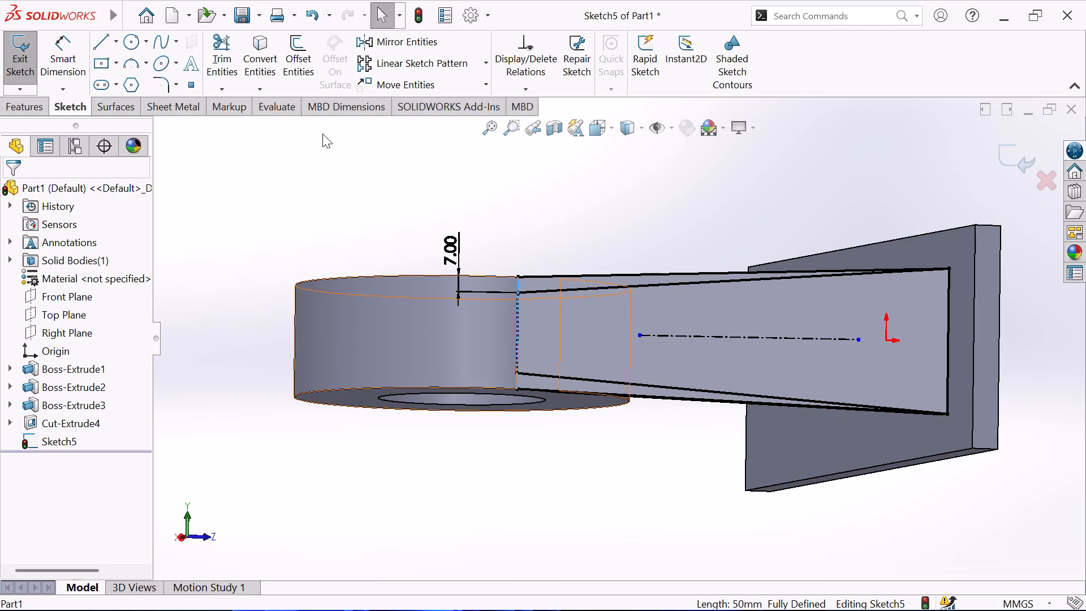
left_click(269, 65)
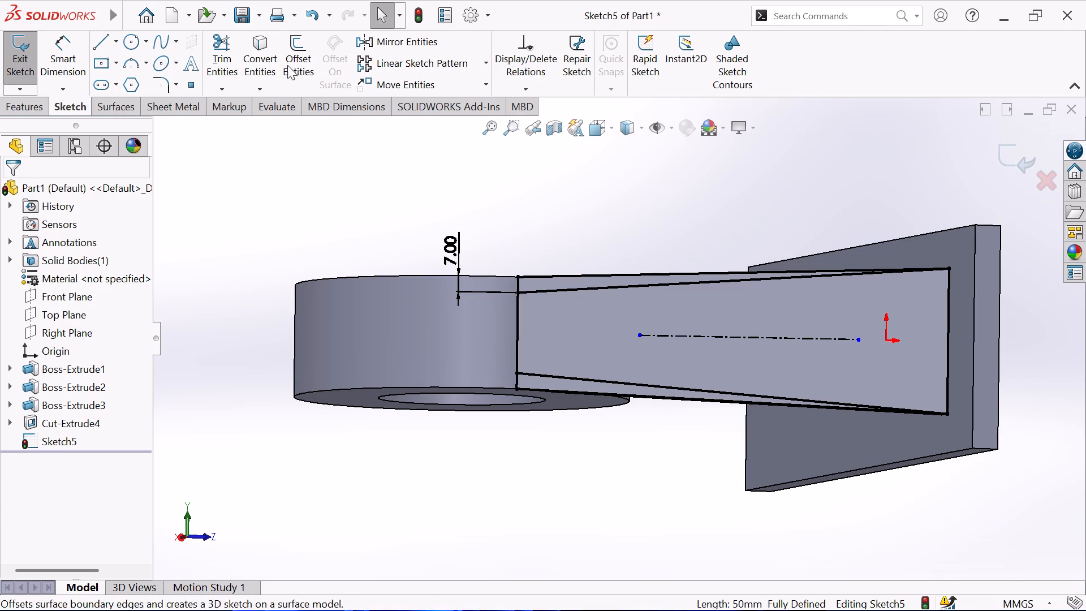
Trim the ring-end and base-end sketch lines between the two inner taper lines, leaving only the narrow side strips as profiles.
left_click(223, 50)
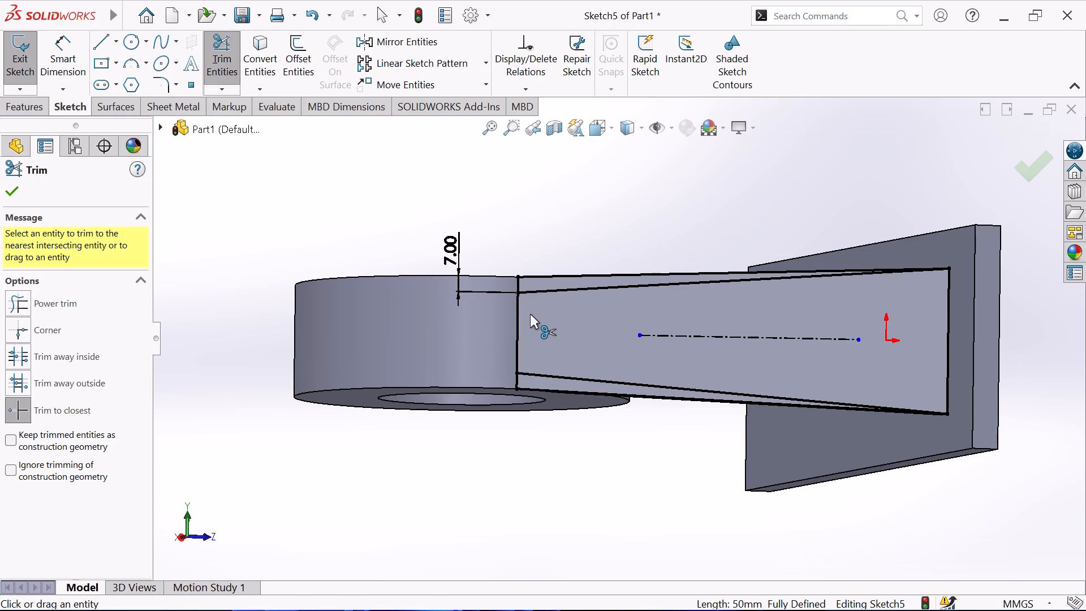
left_click(516, 320)
left_click(515, 320)
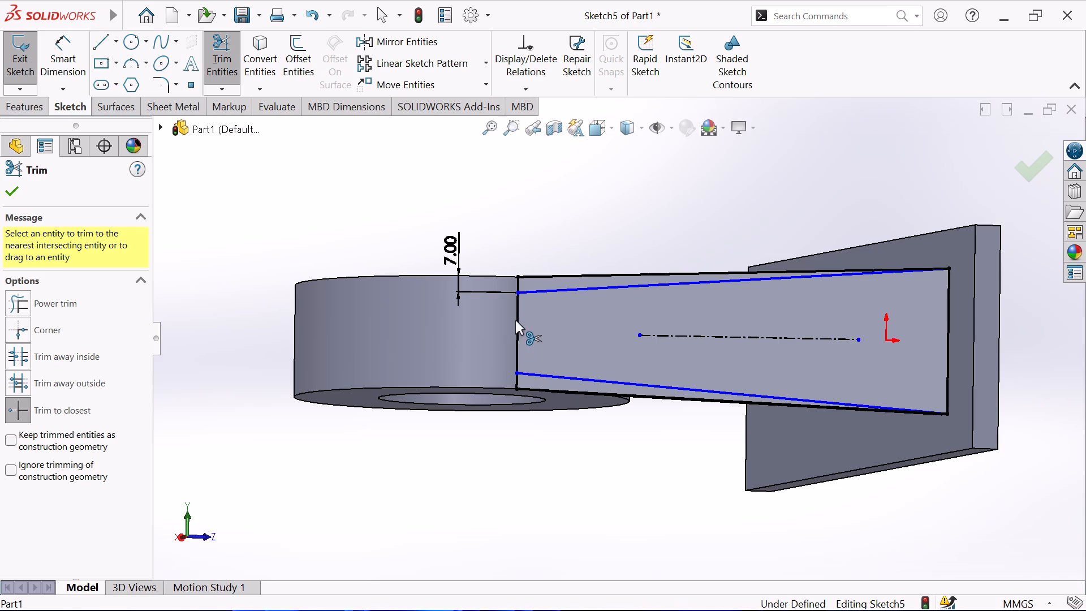
left_click(949, 335)
right_click(610, 158)
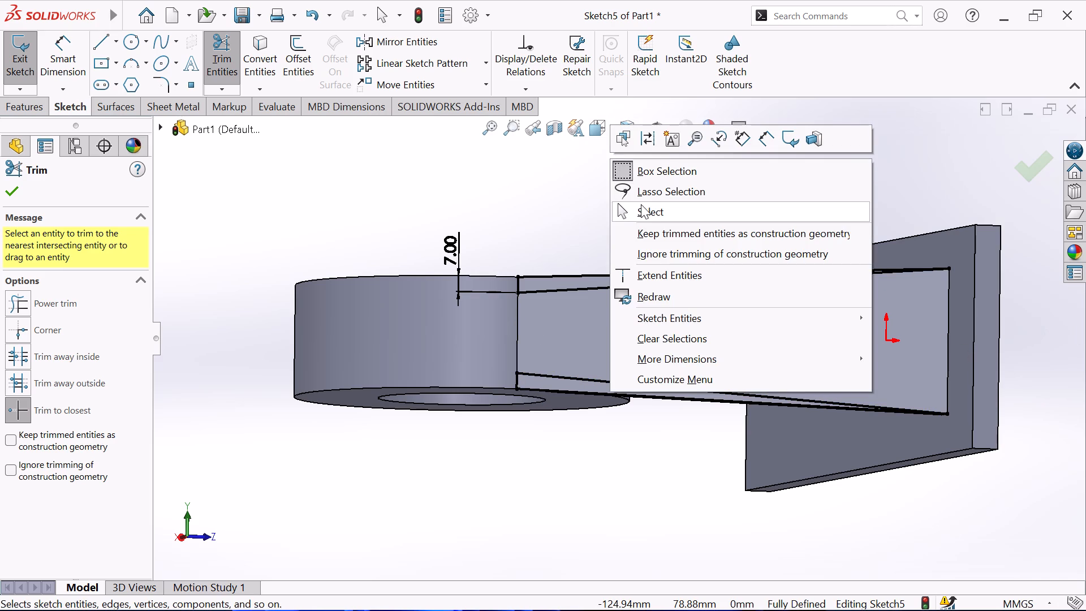
left_click(646, 211)
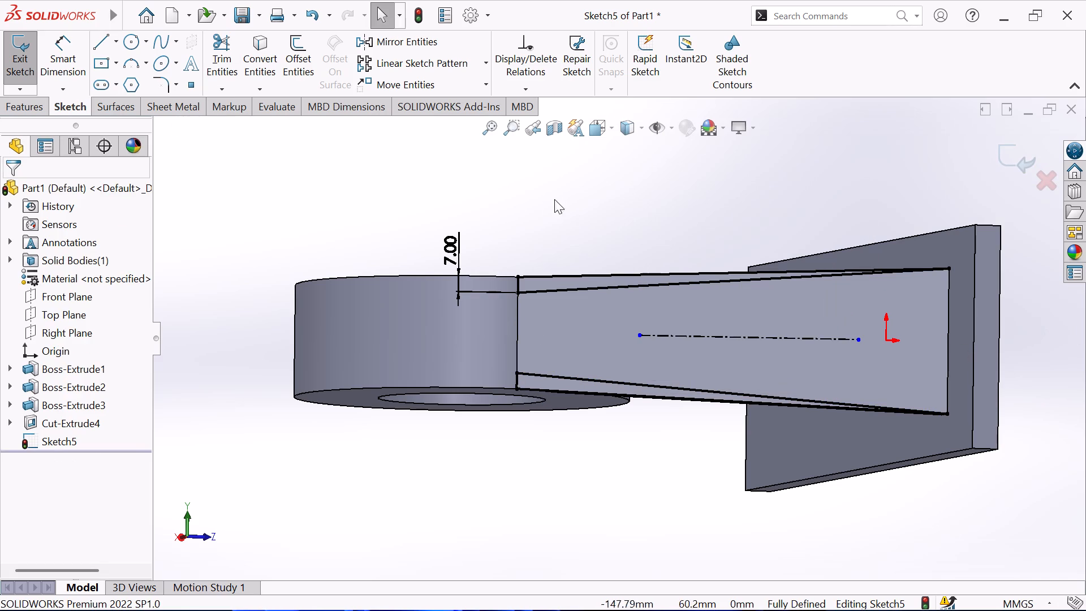
Set up an Extruded Cut of the two side strips, trying the Up To Next end condition before setting it to Blind at 8 mm.
left_click(21, 114)
left_click(244, 66)
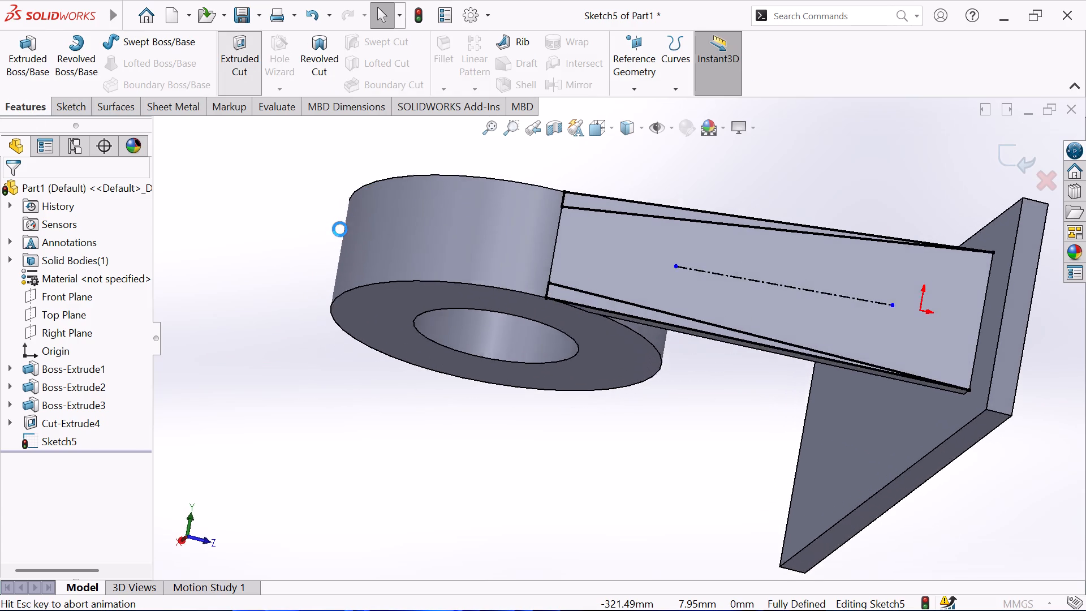
middle_click_drag(287, 230, 363, 121)
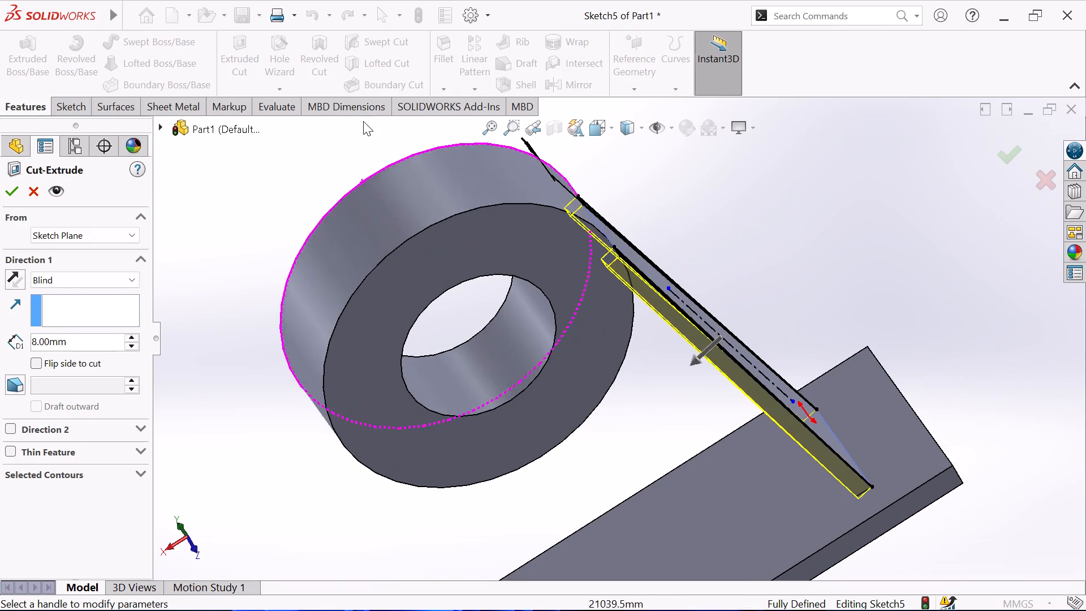
left_click(131, 281)
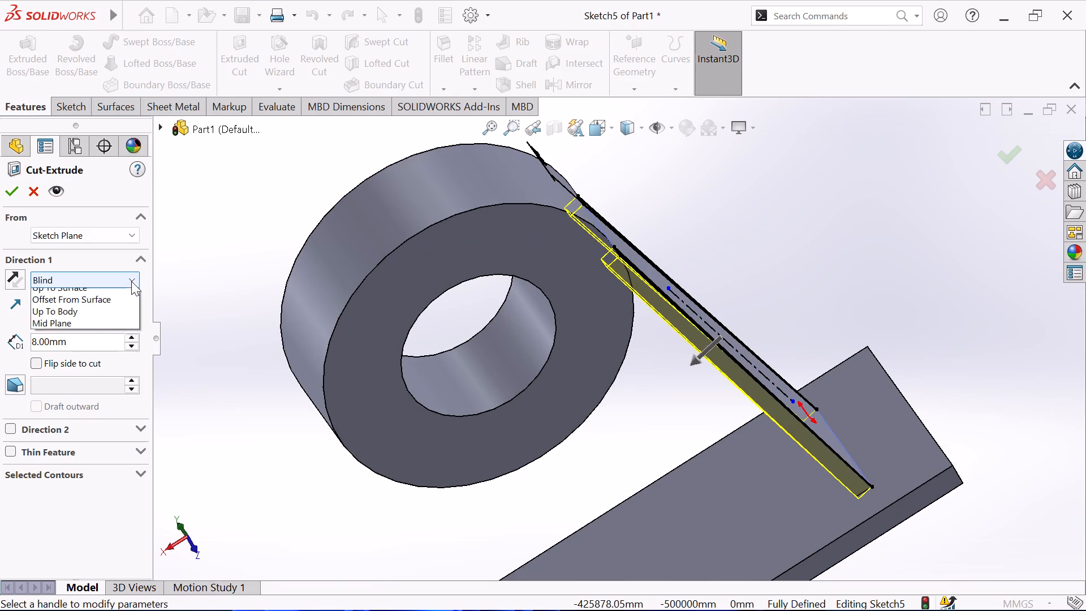
left_click(122, 332)
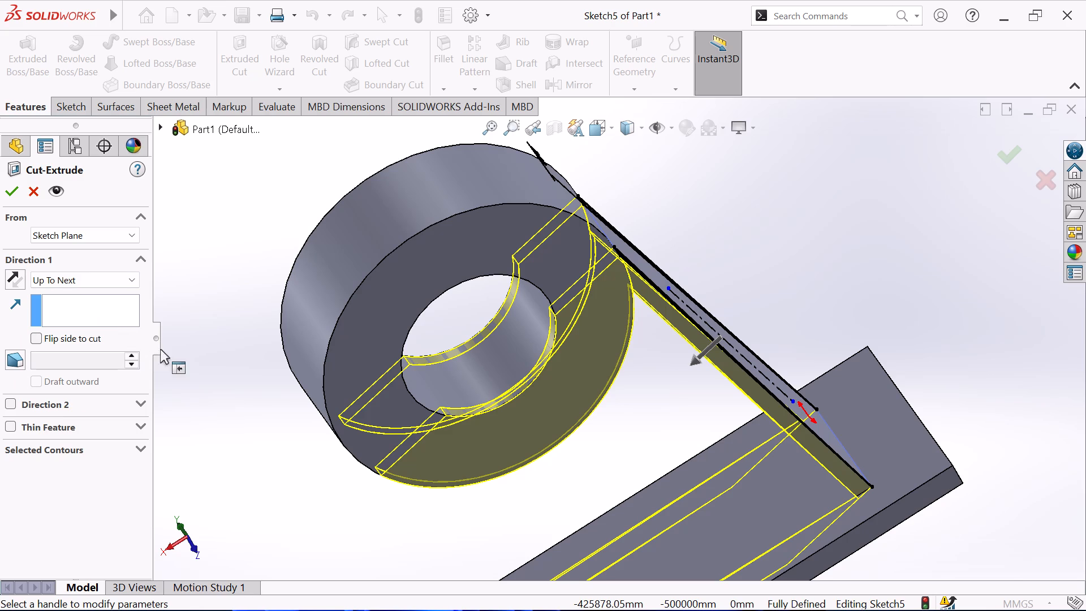
middle_click_drag(682, 243, 682, 246)
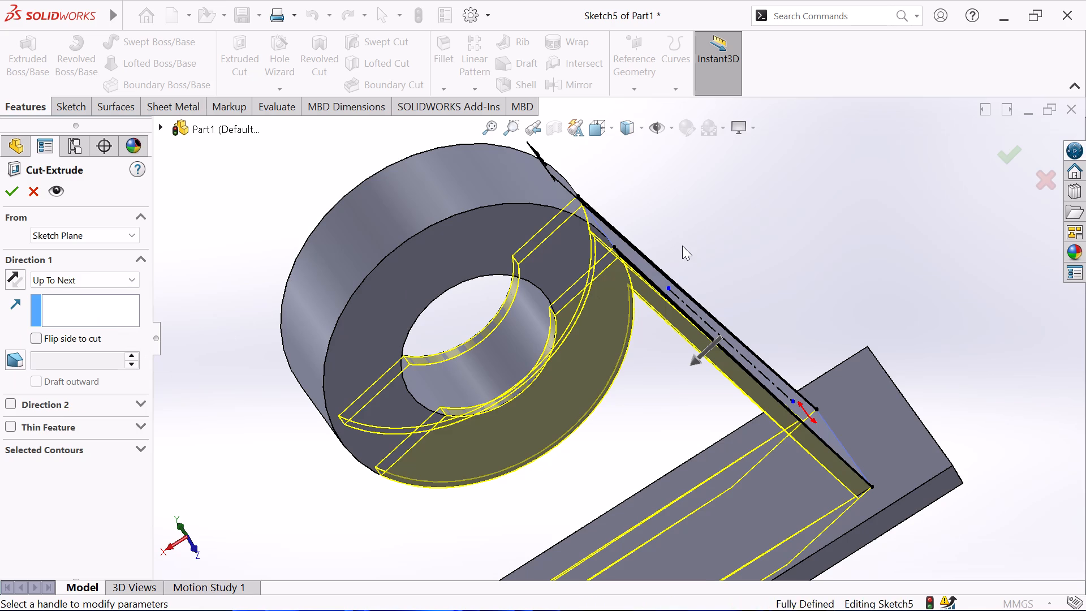
middle_click_drag(682, 246, 642, 329)
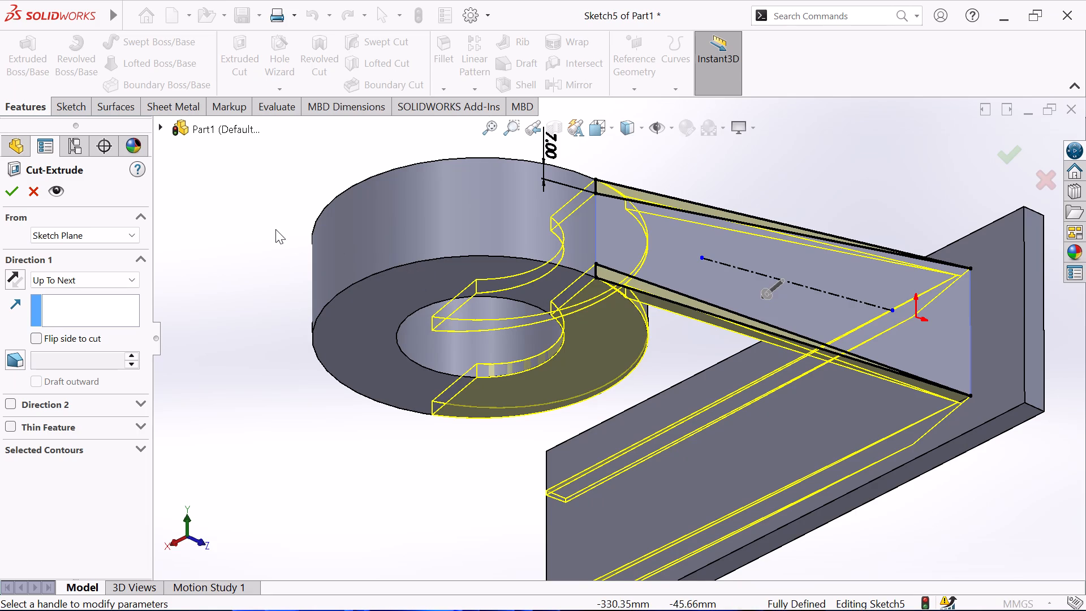
middle_click_drag(275, 229, 245, 290)
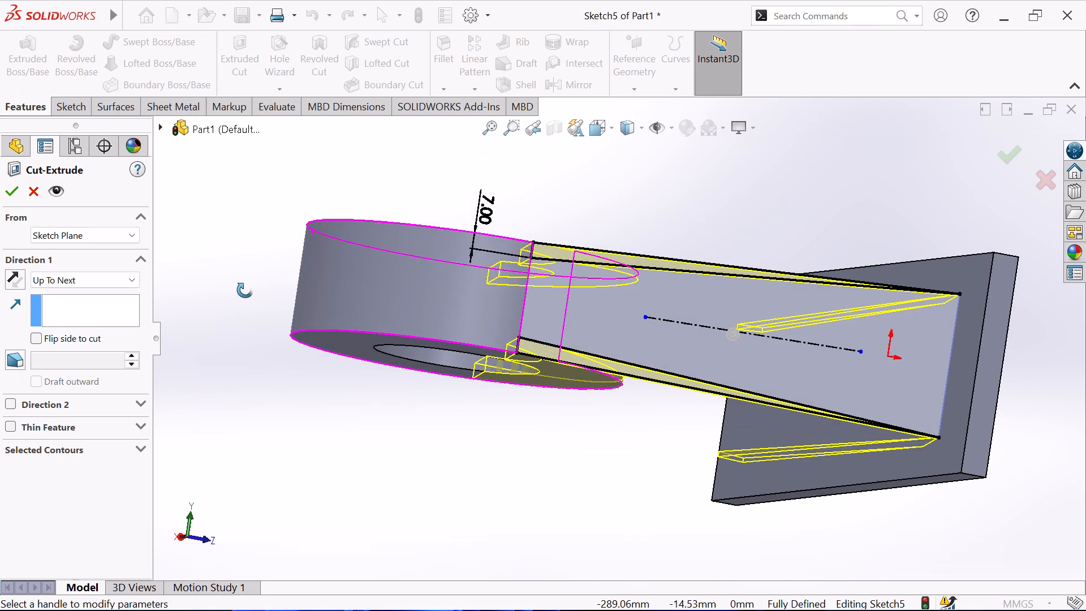
middle_click_drag(245, 290, 245, 292)
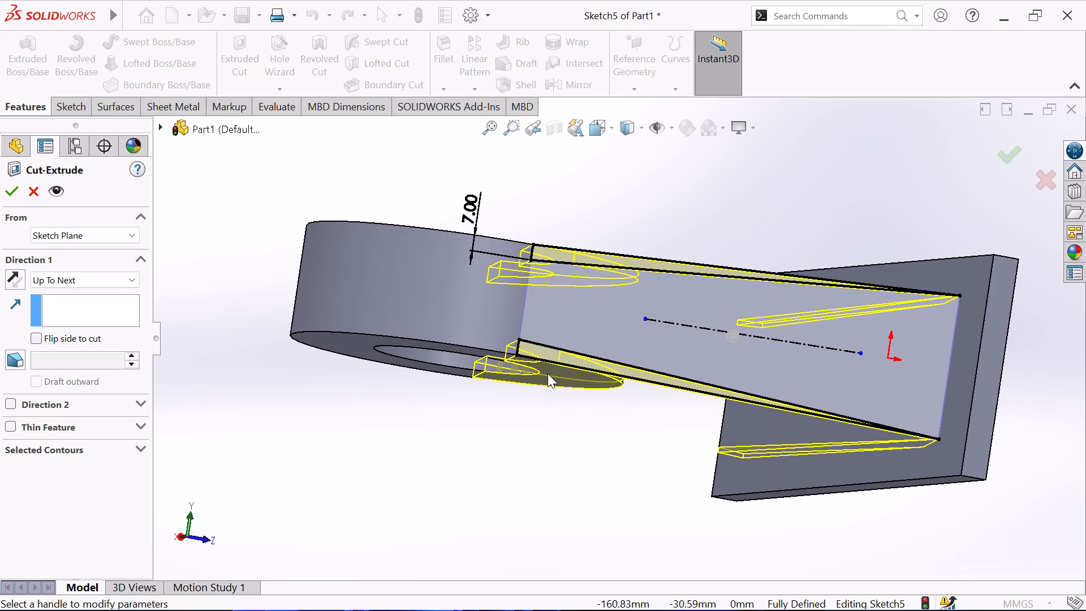
middle_click_drag(504, 189, 507, 184)
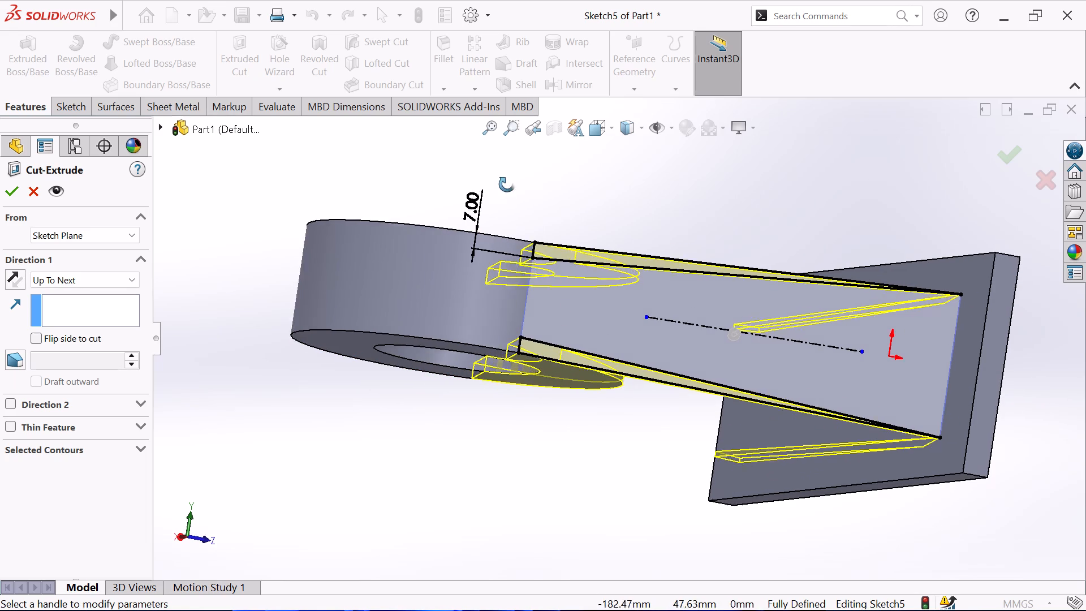
middle_click_drag(507, 184, 533, 153)
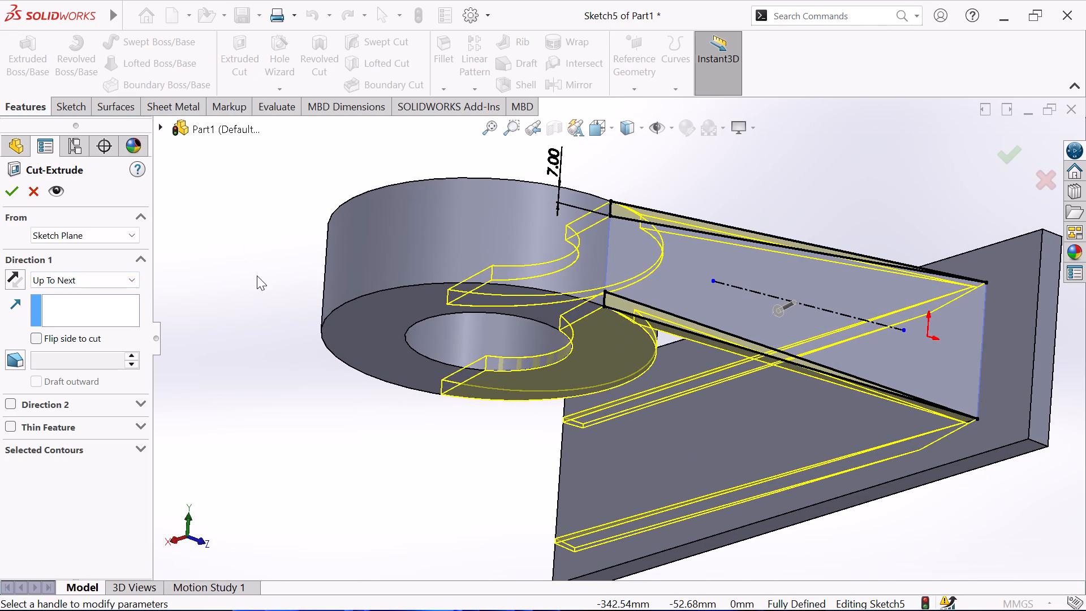
middle_click_drag(241, 249, 326, 58)
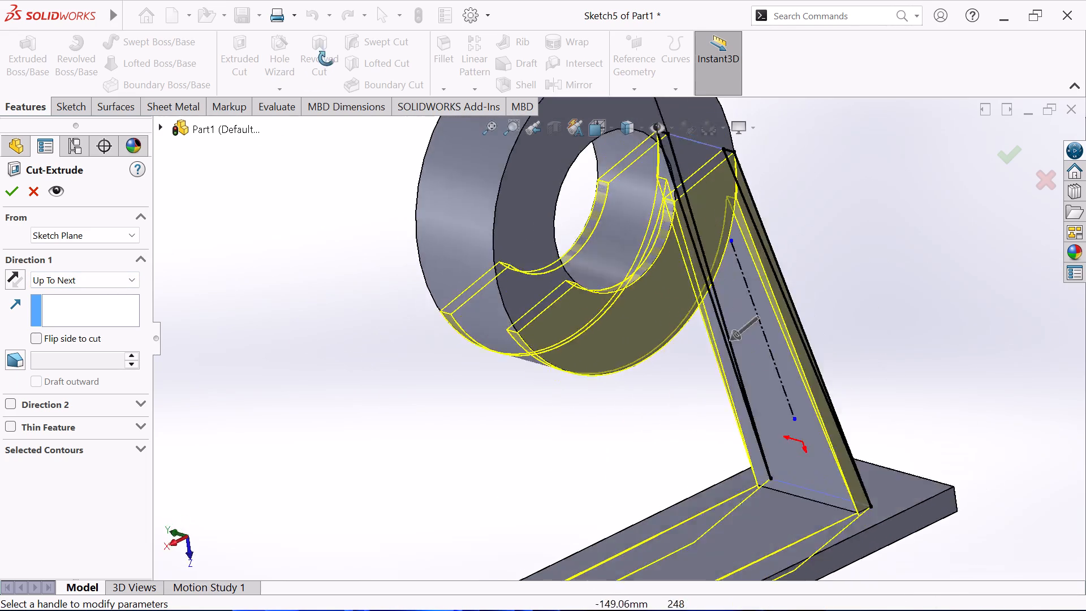
middle_click_drag(326, 58, 346, 27)
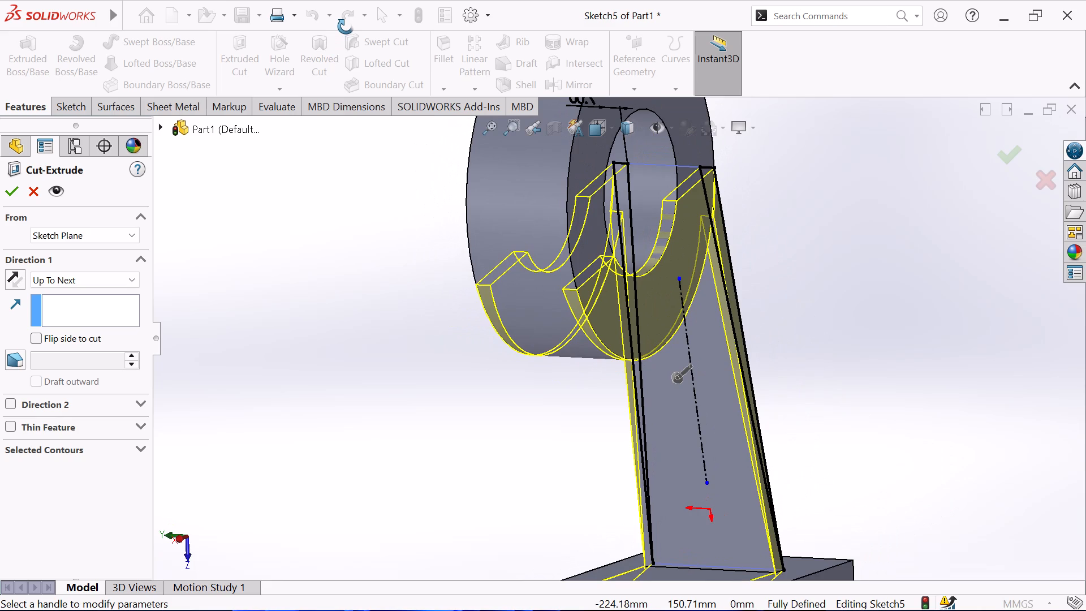
middle_click_drag(346, 27, 346, 26)
middle_click_drag(363, 186, 279, 270)
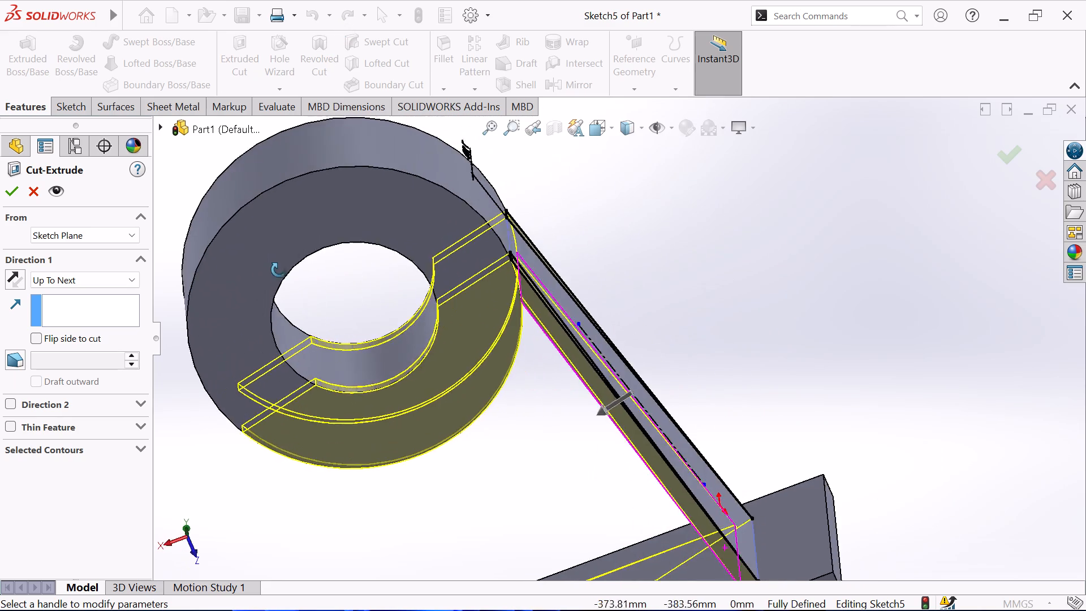
middle_click_drag(279, 270, 273, 277)
scroll(273, 283, "up", 2)
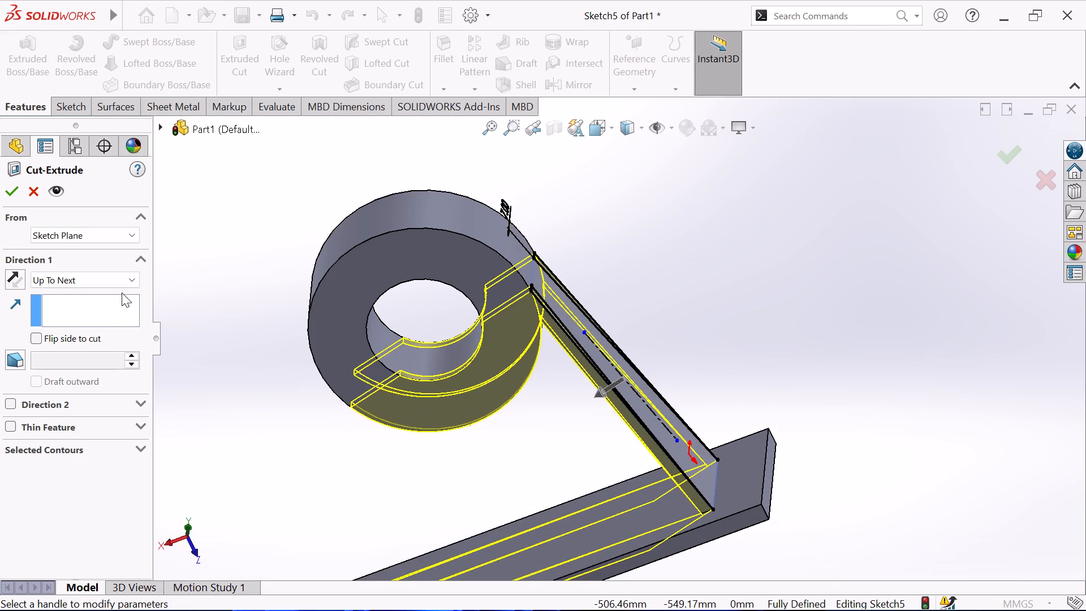
left_click(134, 279)
left_click(111, 294)
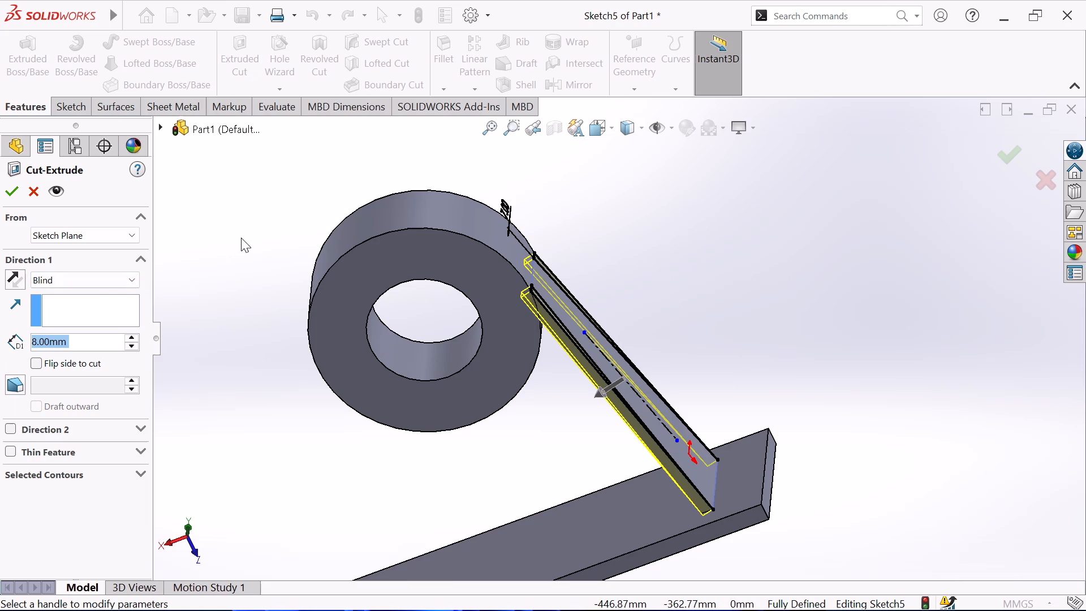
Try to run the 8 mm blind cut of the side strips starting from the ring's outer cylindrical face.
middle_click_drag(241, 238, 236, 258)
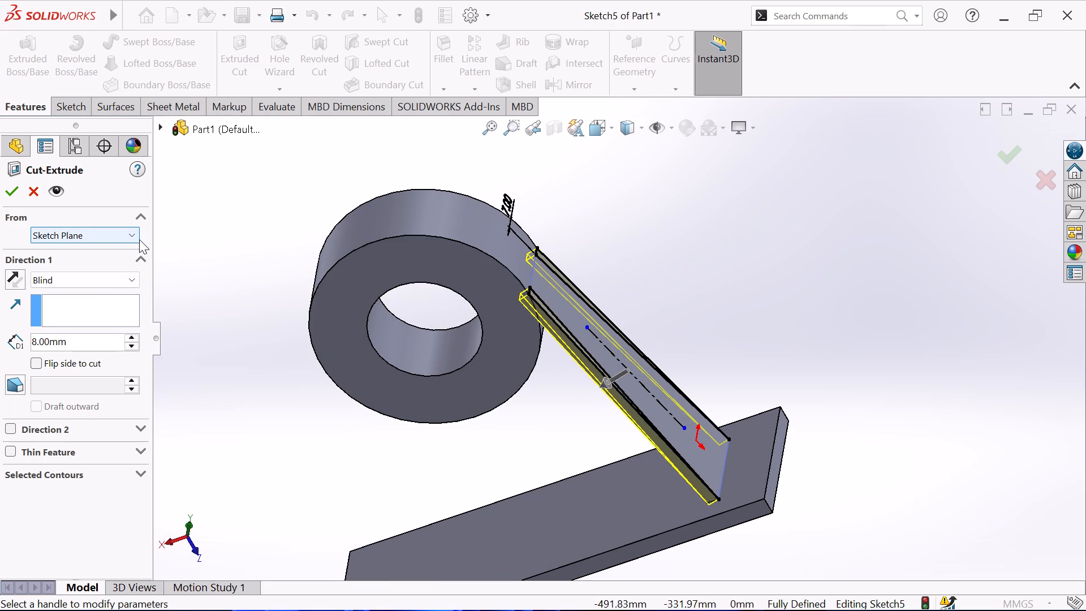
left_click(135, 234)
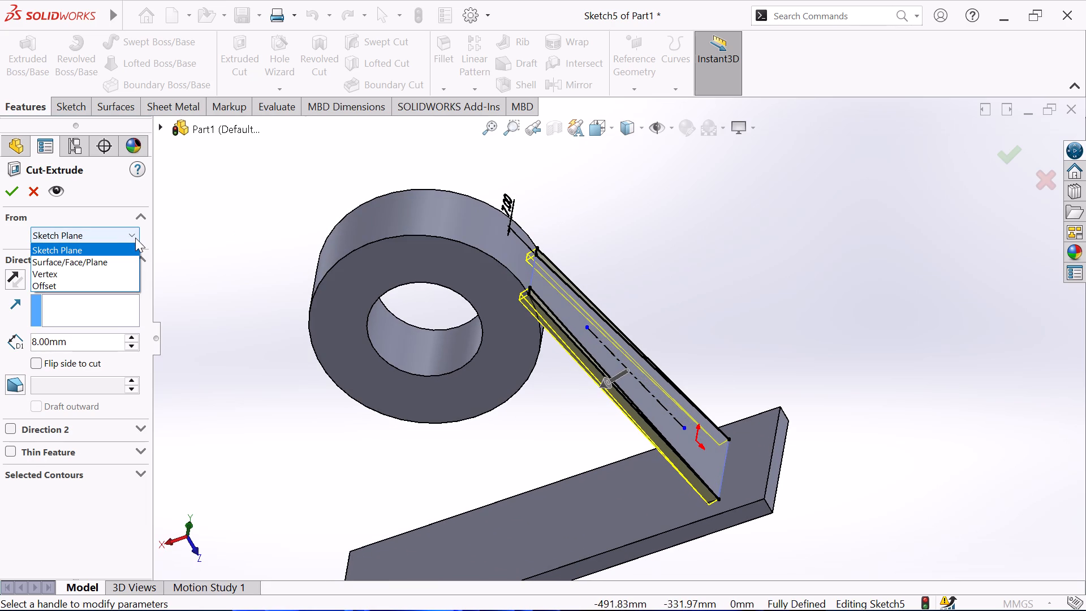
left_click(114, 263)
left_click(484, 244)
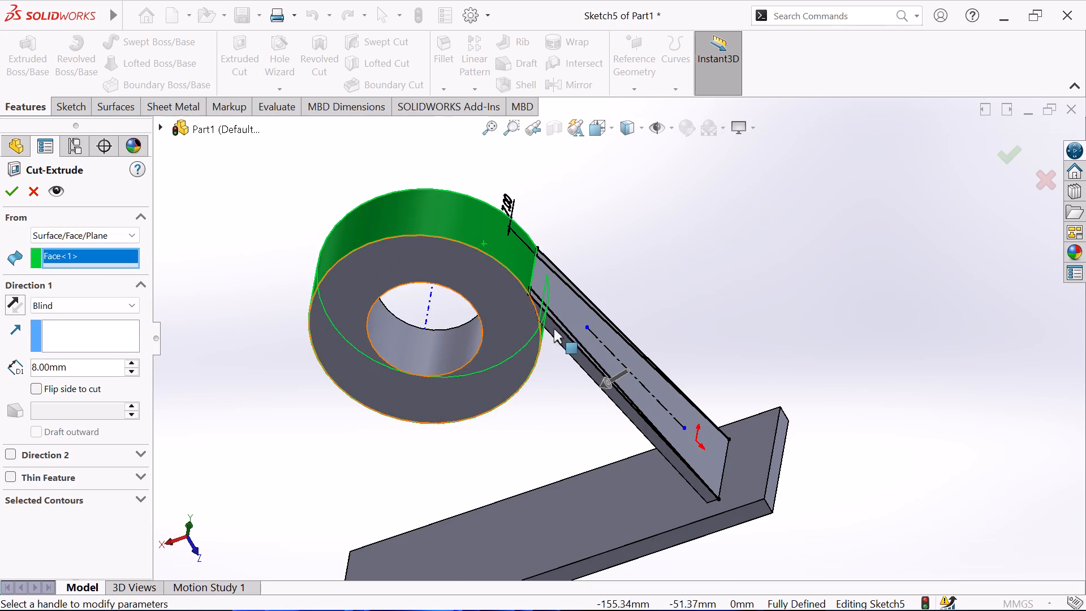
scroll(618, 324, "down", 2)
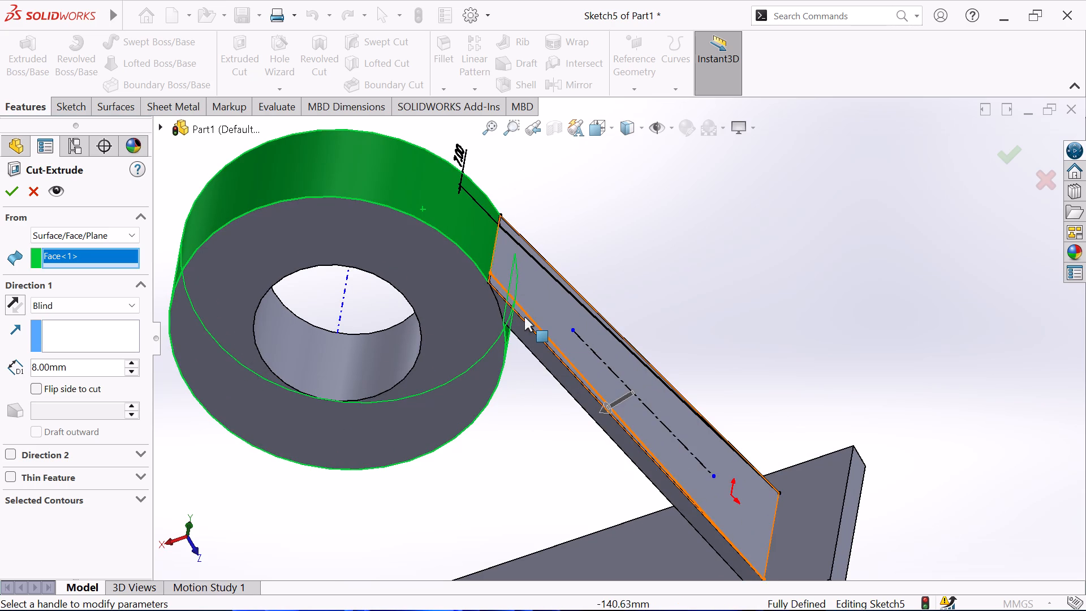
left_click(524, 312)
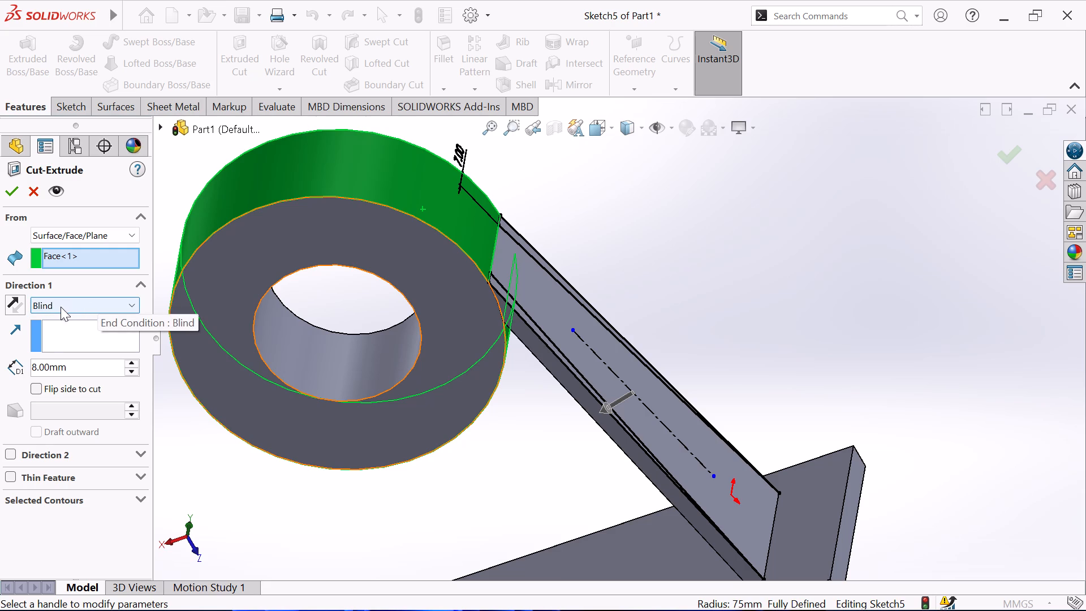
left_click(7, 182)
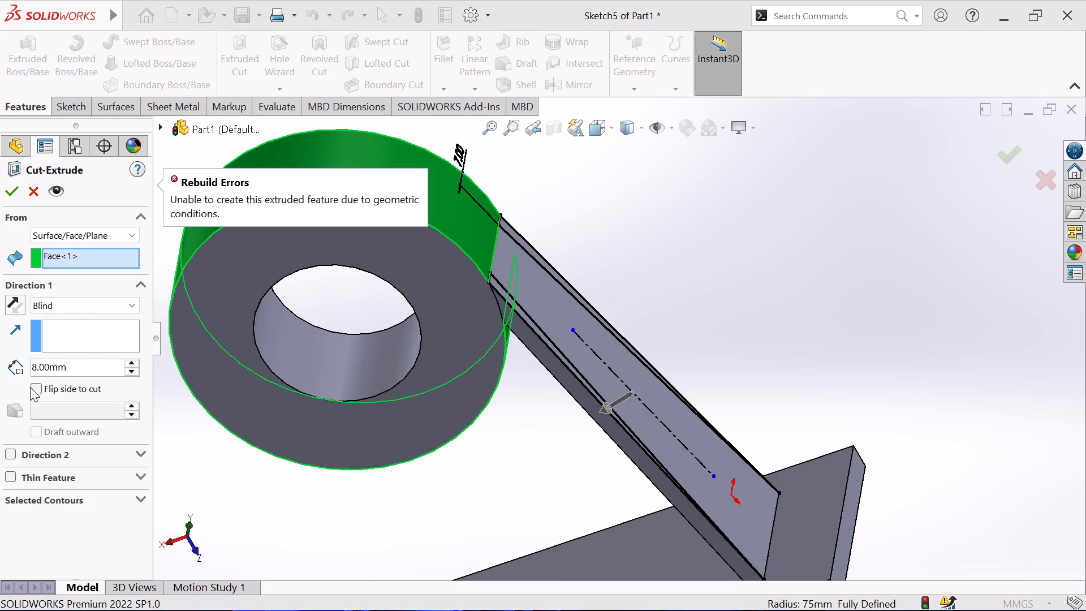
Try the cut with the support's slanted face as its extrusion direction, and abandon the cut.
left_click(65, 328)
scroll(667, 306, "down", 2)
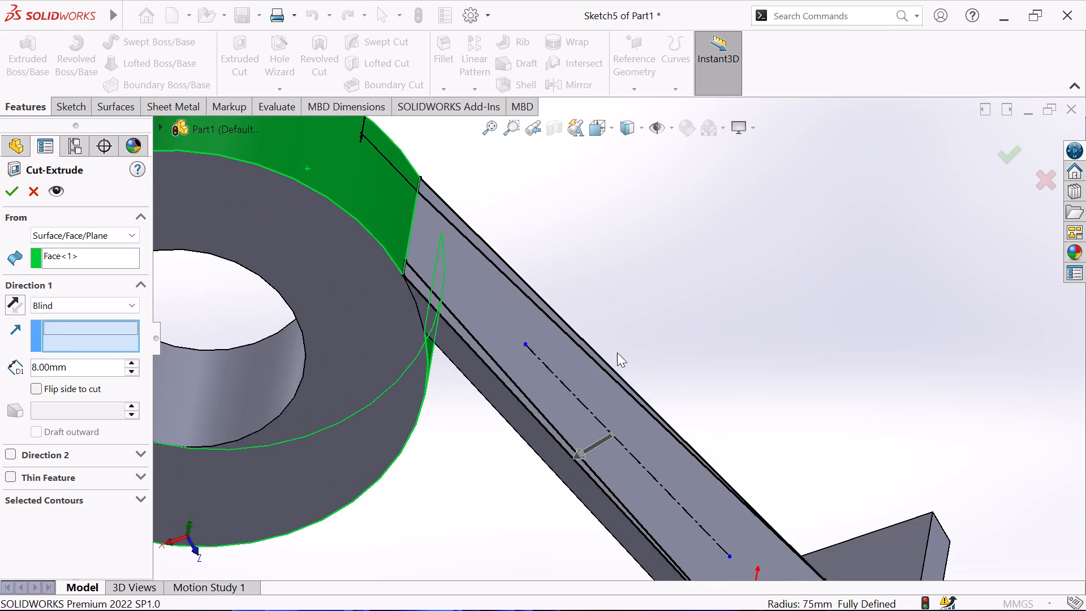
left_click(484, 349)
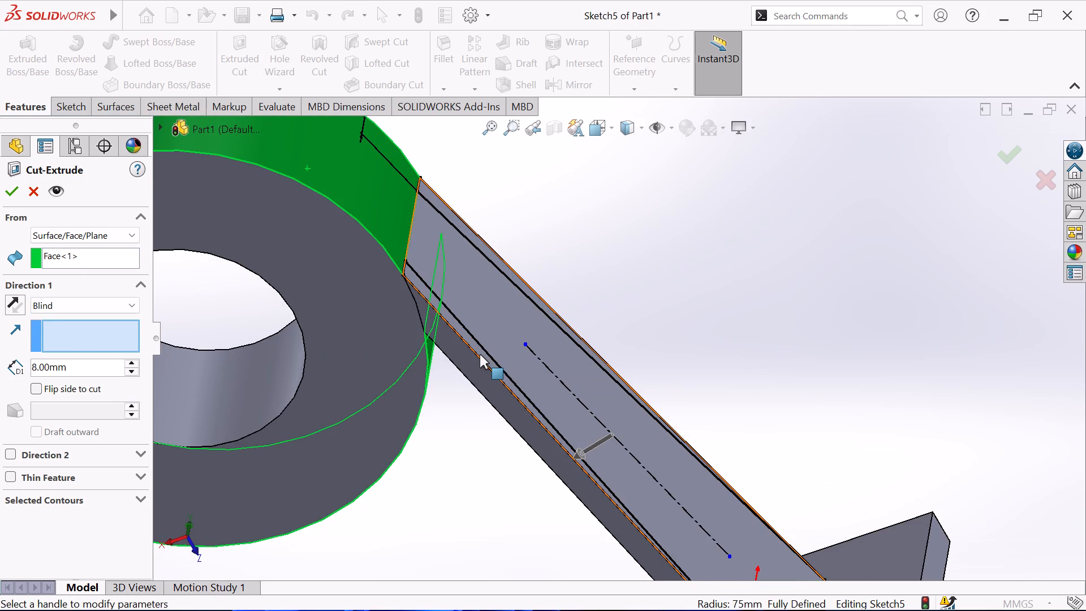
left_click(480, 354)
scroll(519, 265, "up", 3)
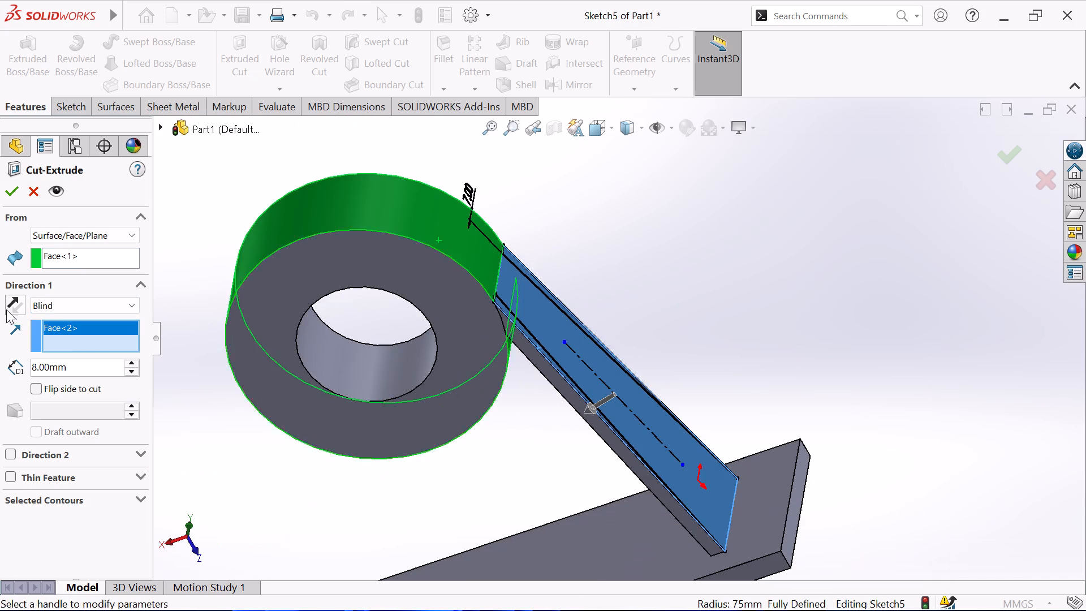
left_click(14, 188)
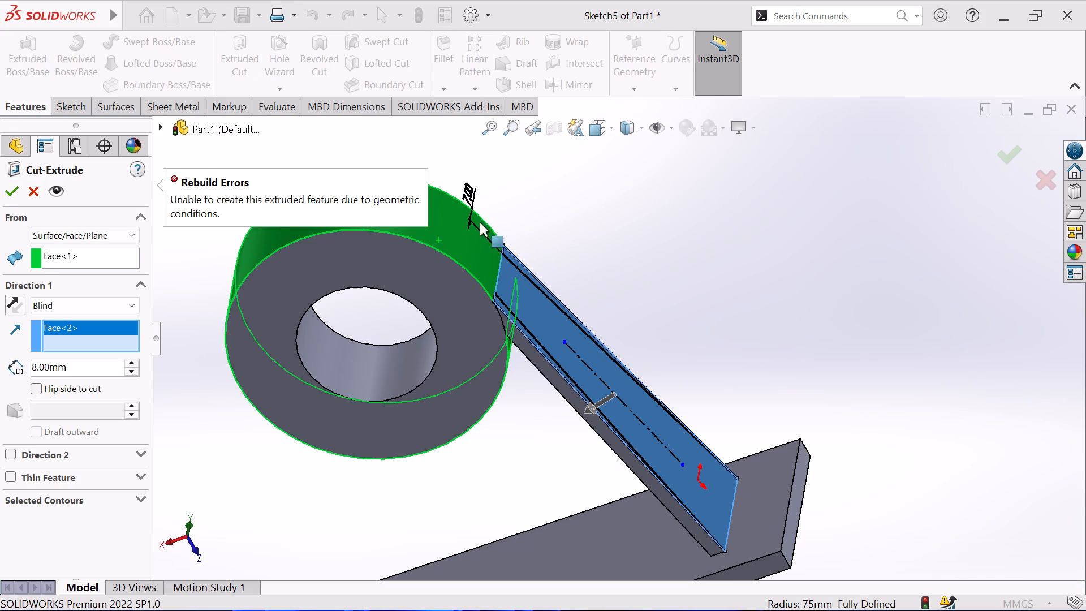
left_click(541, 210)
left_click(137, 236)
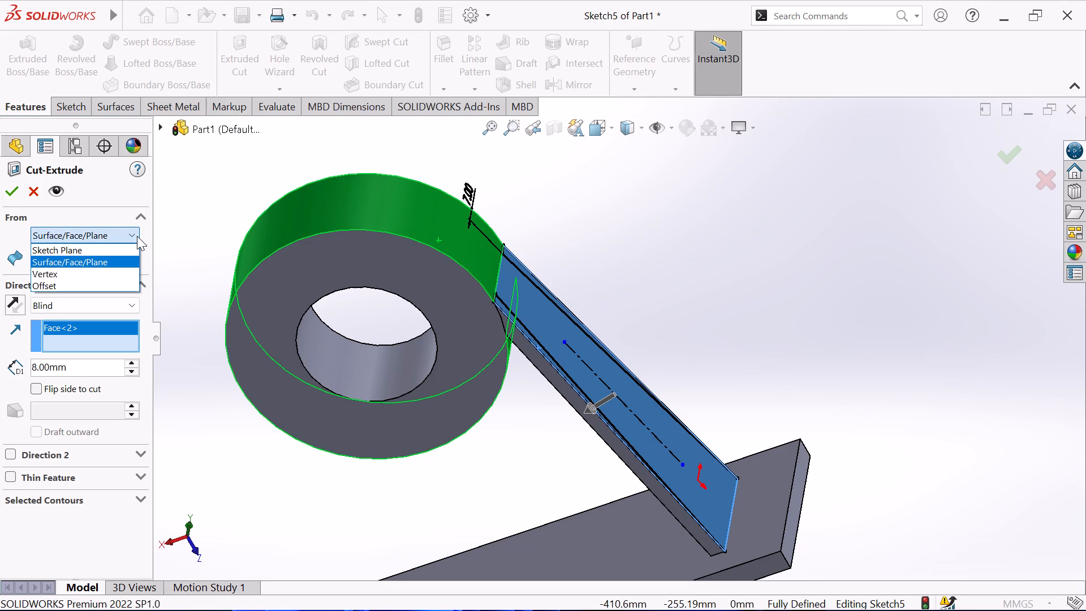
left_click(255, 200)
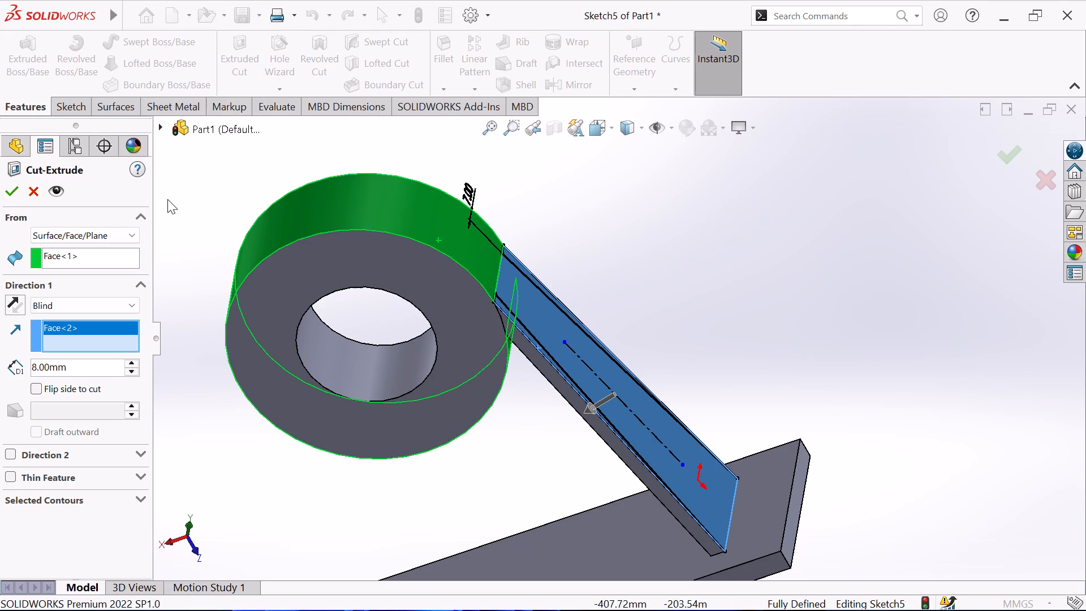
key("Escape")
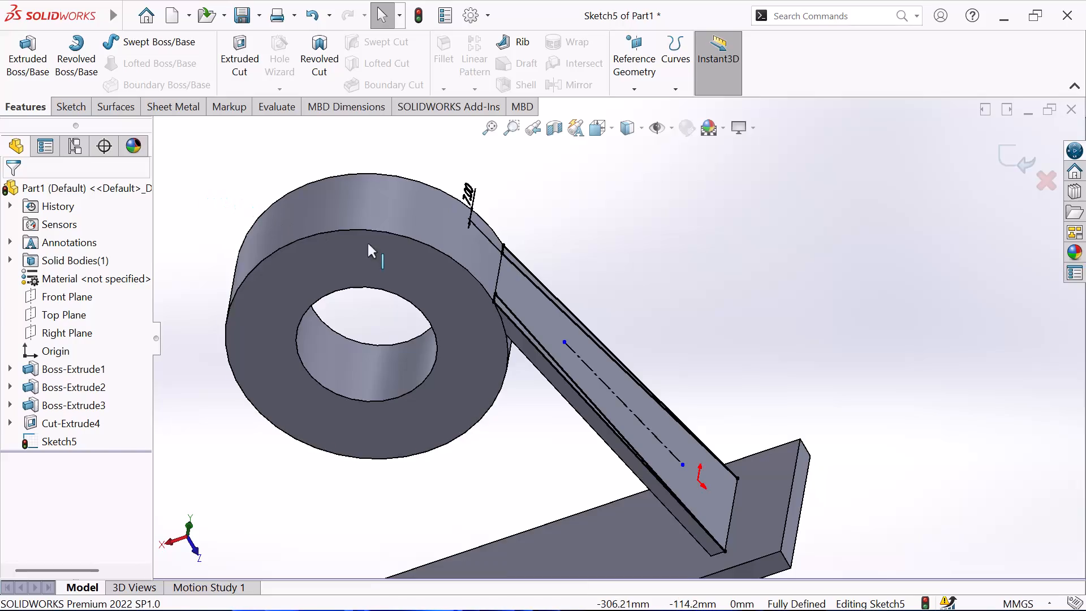
Make an Extruded Cut of the two side strips with Up To Surface, ending at the ring's outer cylindrical face.
middle_click_drag(584, 241, 574, 283)
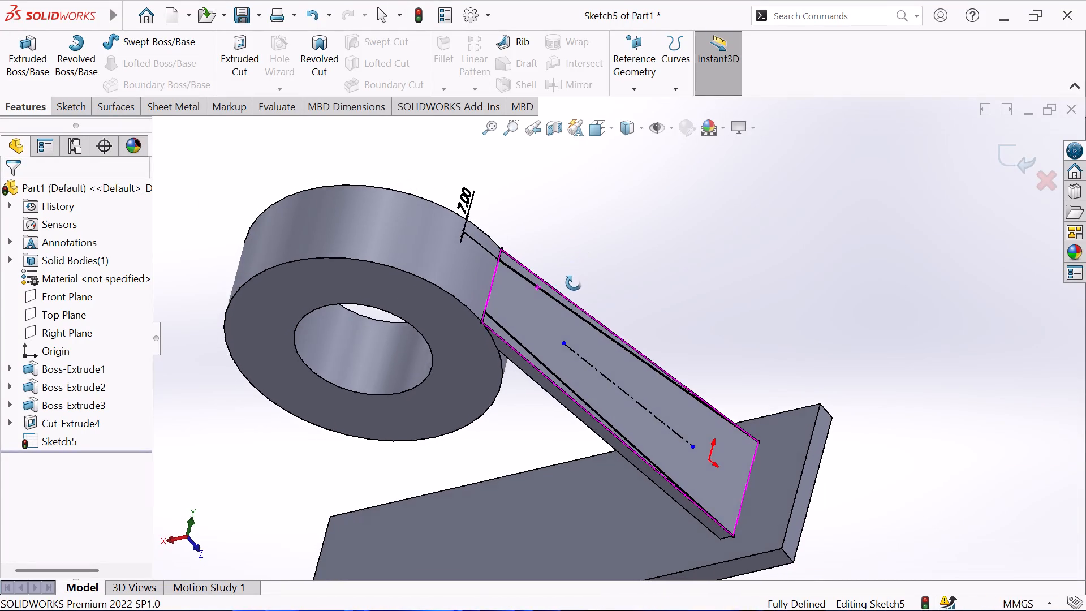
middle_click_drag(574, 283, 564, 334)
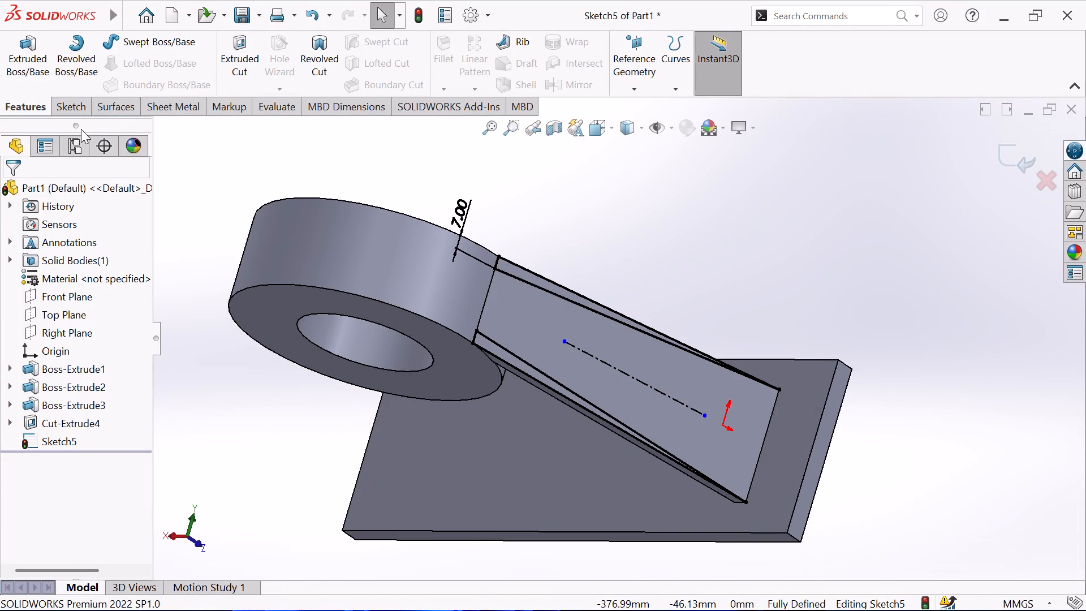
left_click(235, 53)
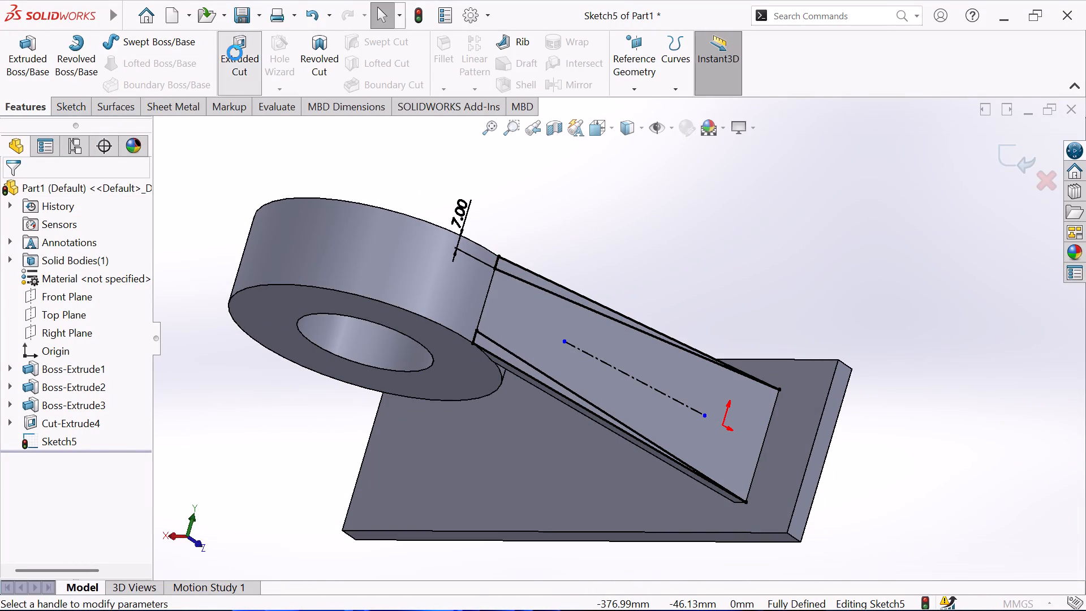
left_click(129, 279)
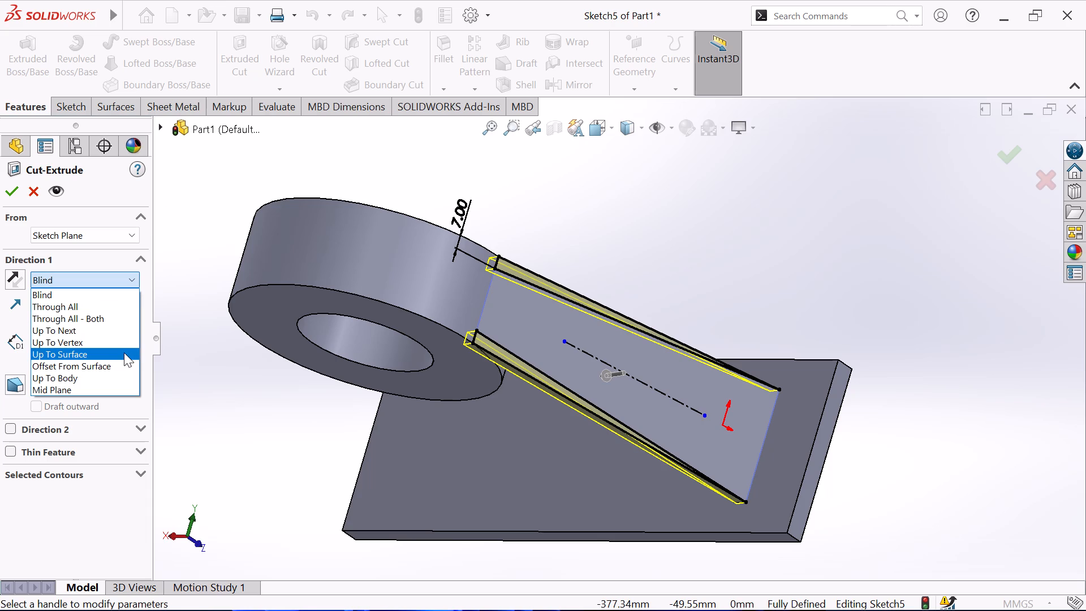
left_click(124, 352)
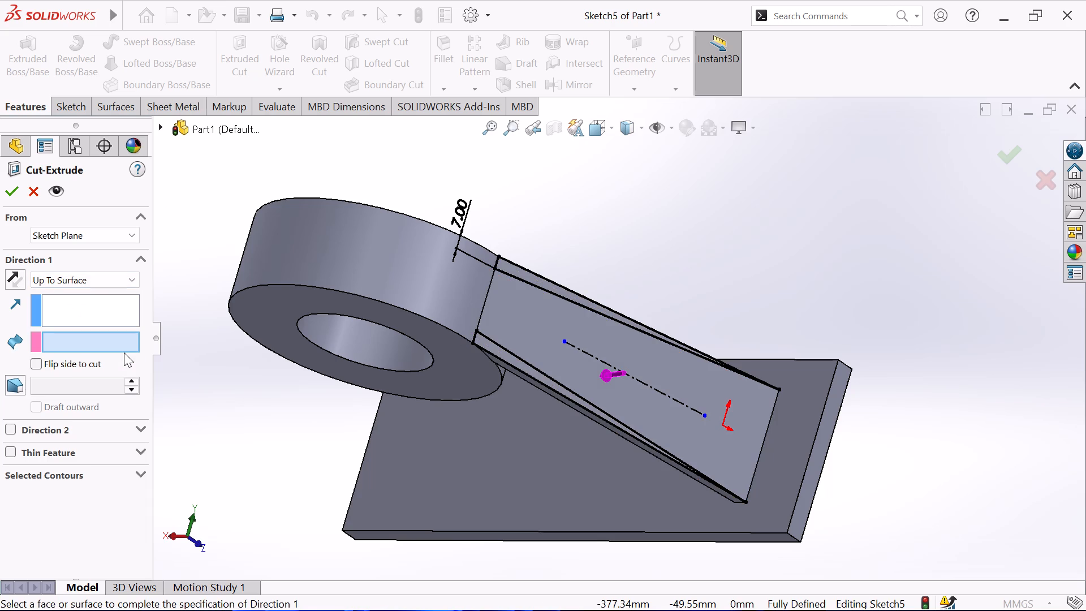
left_click(569, 456)
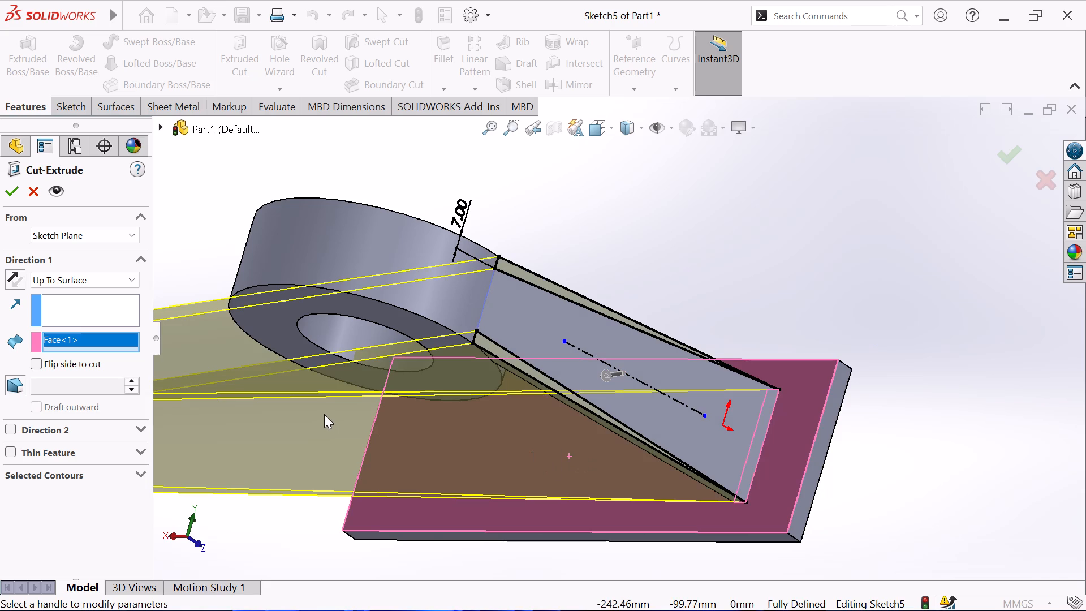
scroll(330, 352, "up", 2)
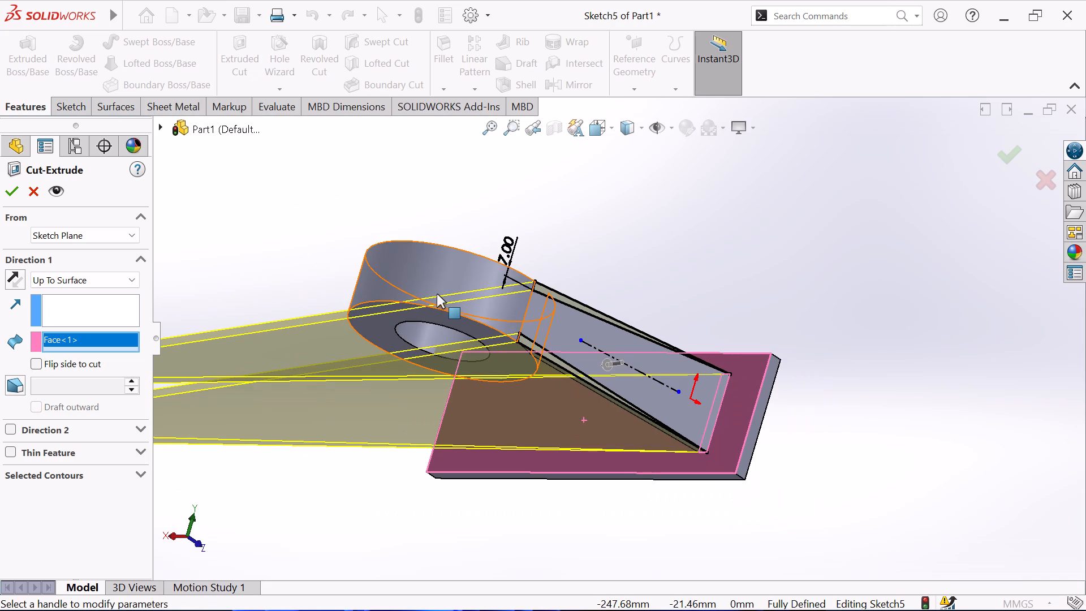
left_click(440, 289)
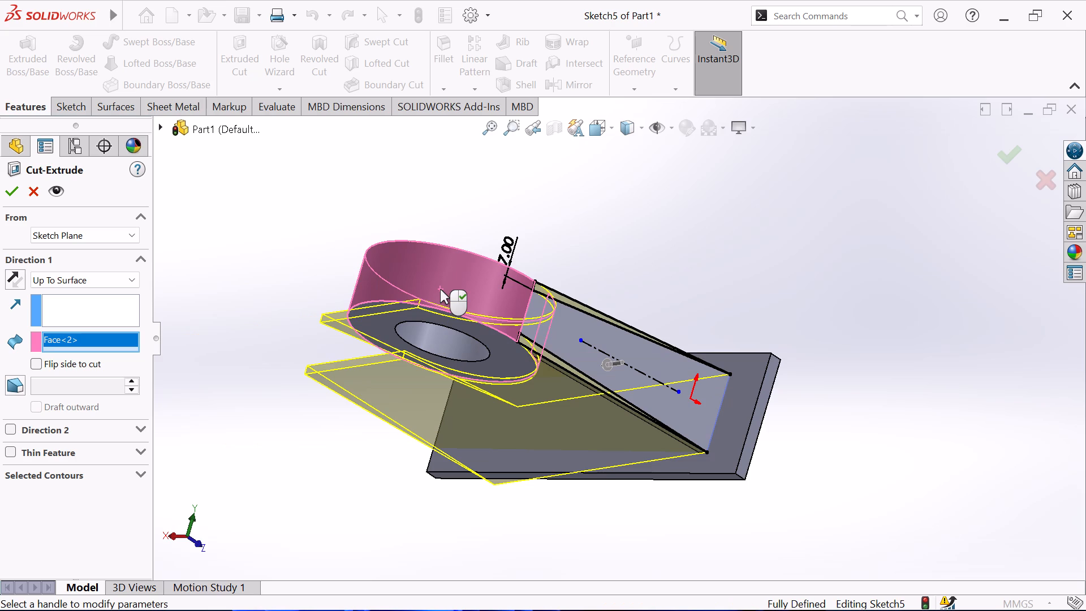
middle_click_drag(264, 285, 288, 186)
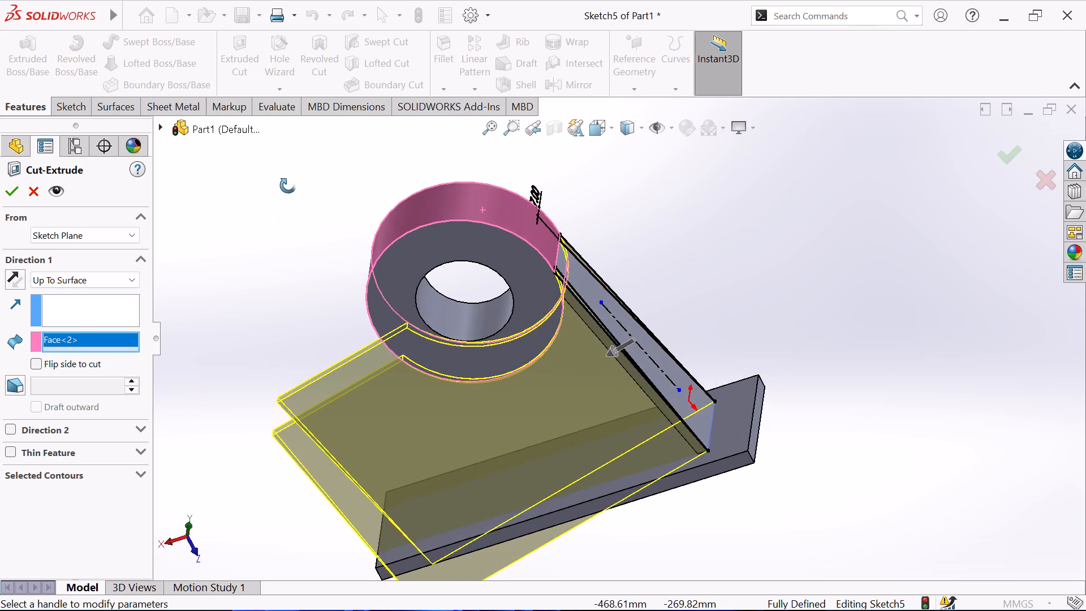
middle_click_drag(288, 186, 290, 179)
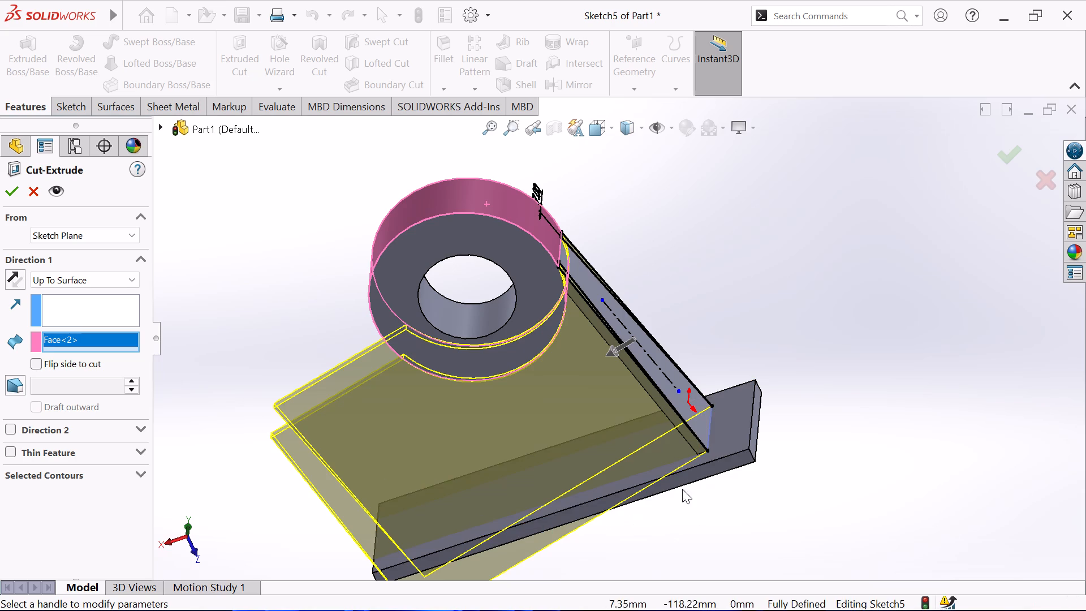
left_click(658, 467, "ctrl")
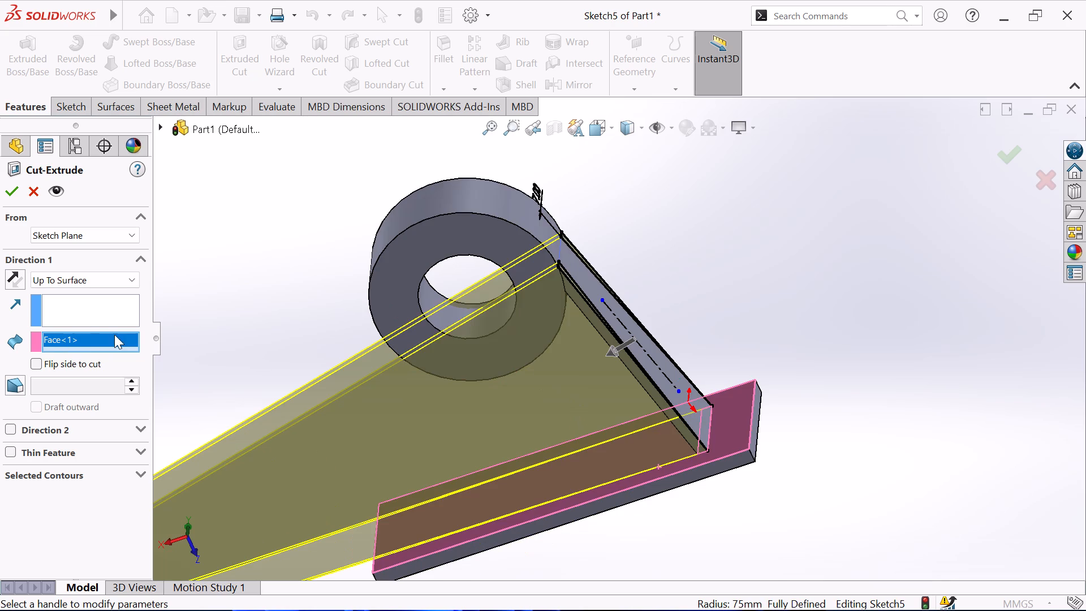
left_click(499, 200)
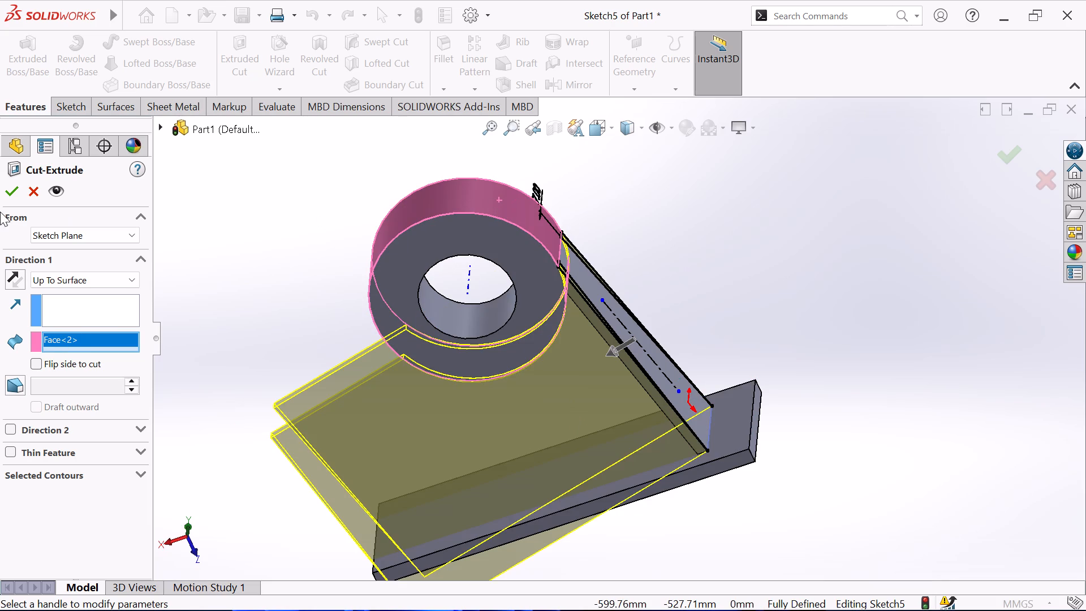
left_click(10, 189)
Start a sketch on the long side wall of the far groove cut into the base plate and convert that face's outline.
middle_click_drag(671, 234, 644, 264)
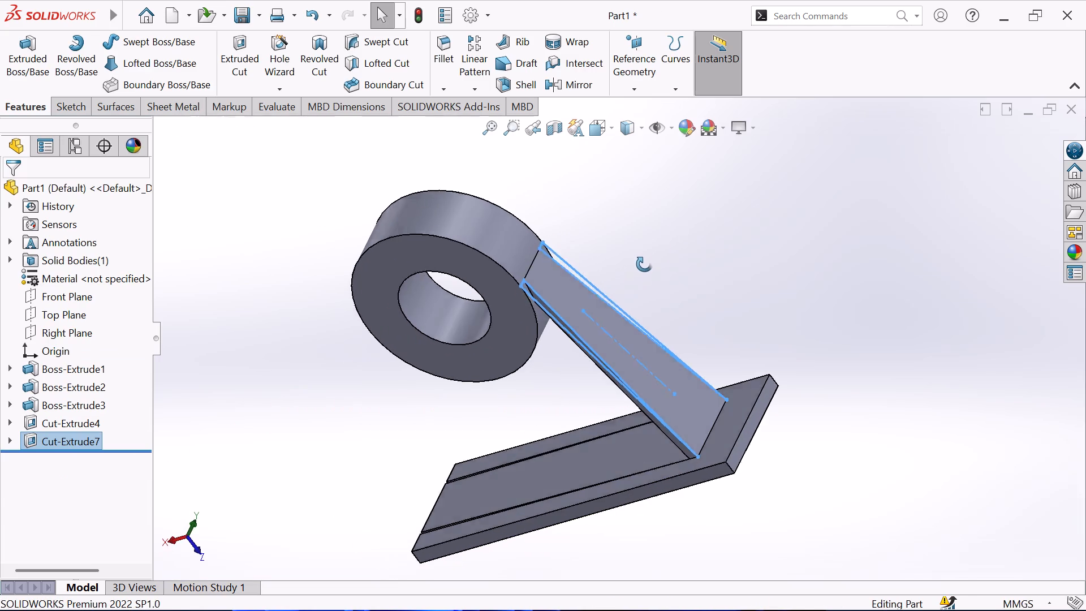
middle_click_drag(644, 264, 640, 271)
left_click(639, 272)
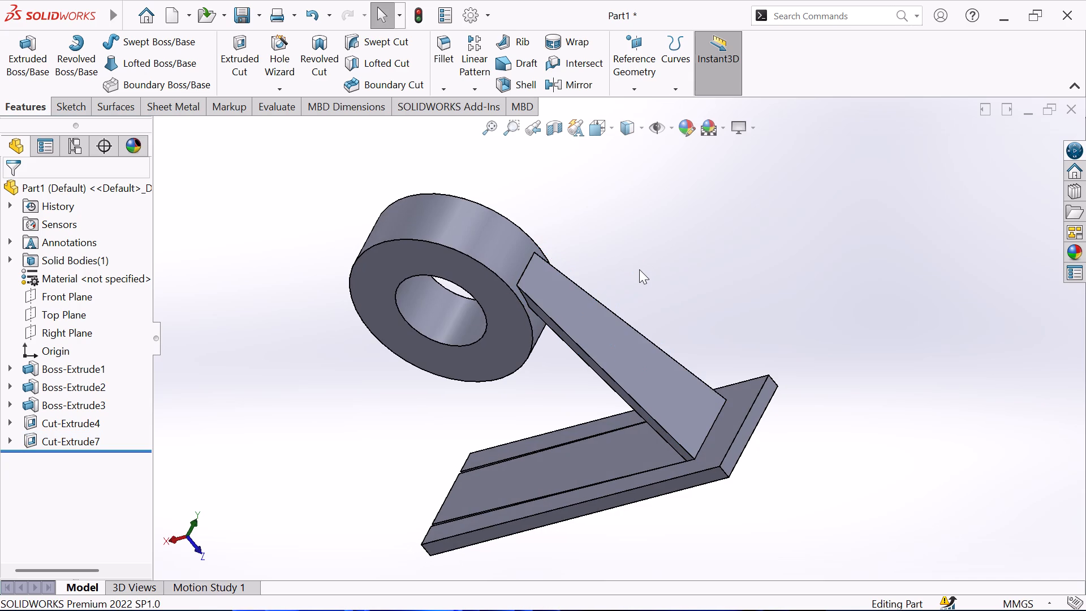
middle_click_drag(639, 269, 653, 409)
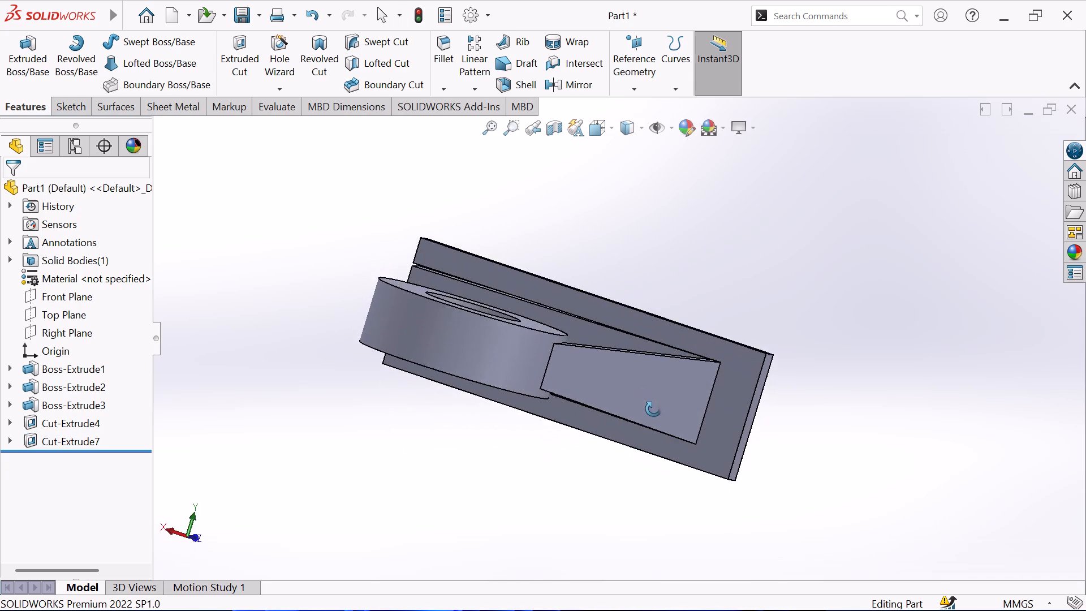
middle_click_drag(653, 409, 675, 377)
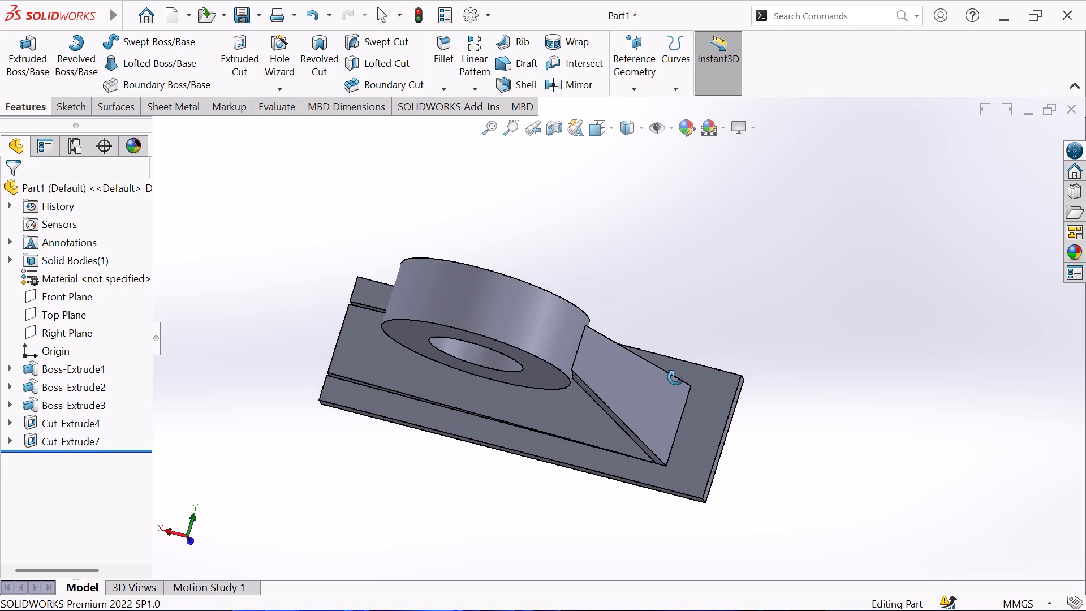
middle_click_drag(675, 377, 687, 355)
scroll(443, 380, "down", 3)
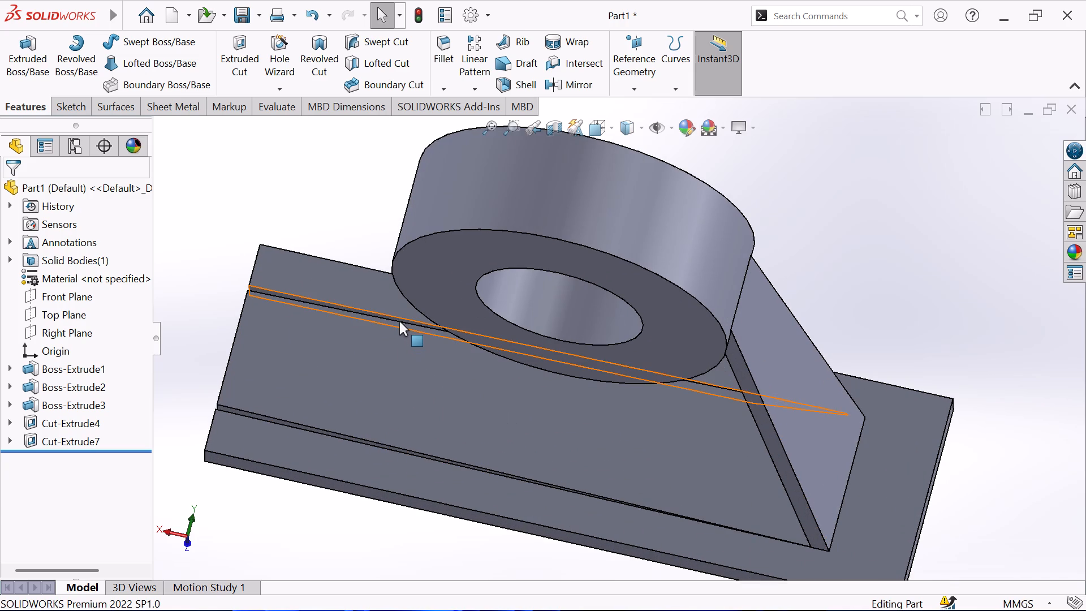
left_click(399, 321)
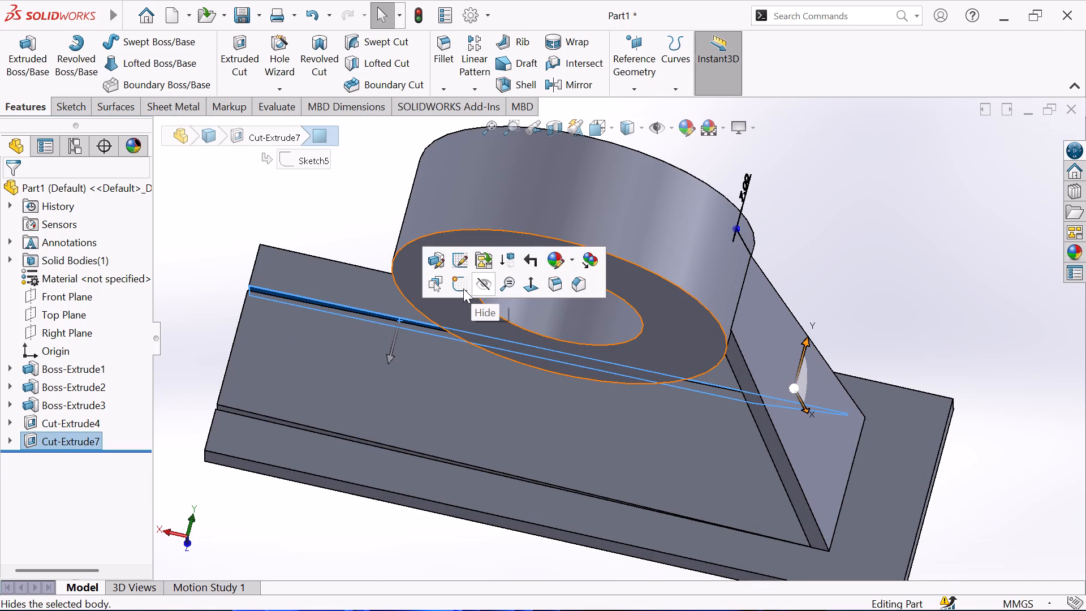
left_click(463, 289)
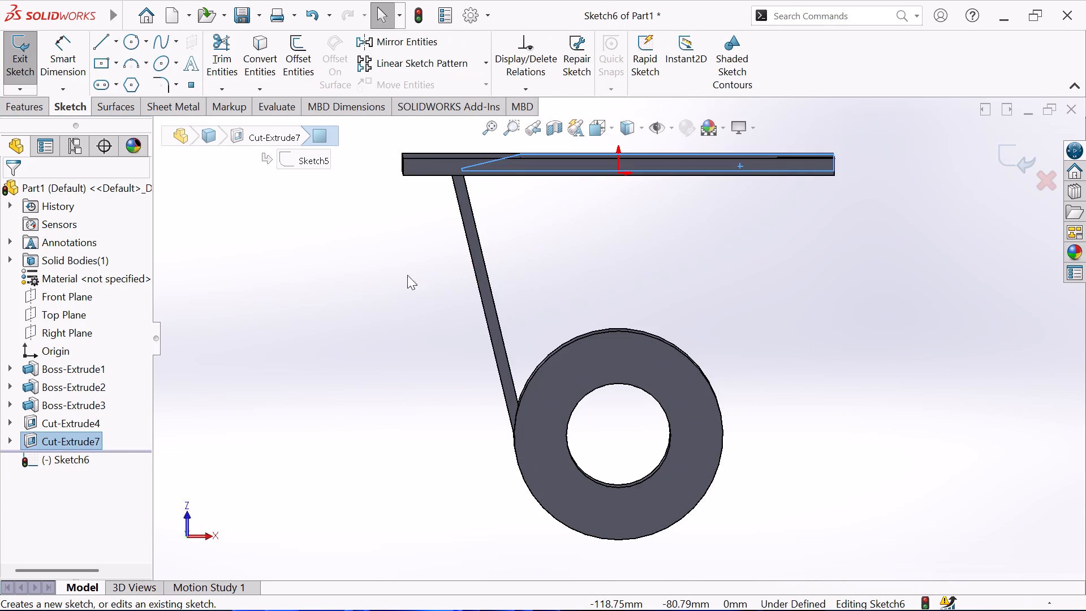
left_click(254, 56)
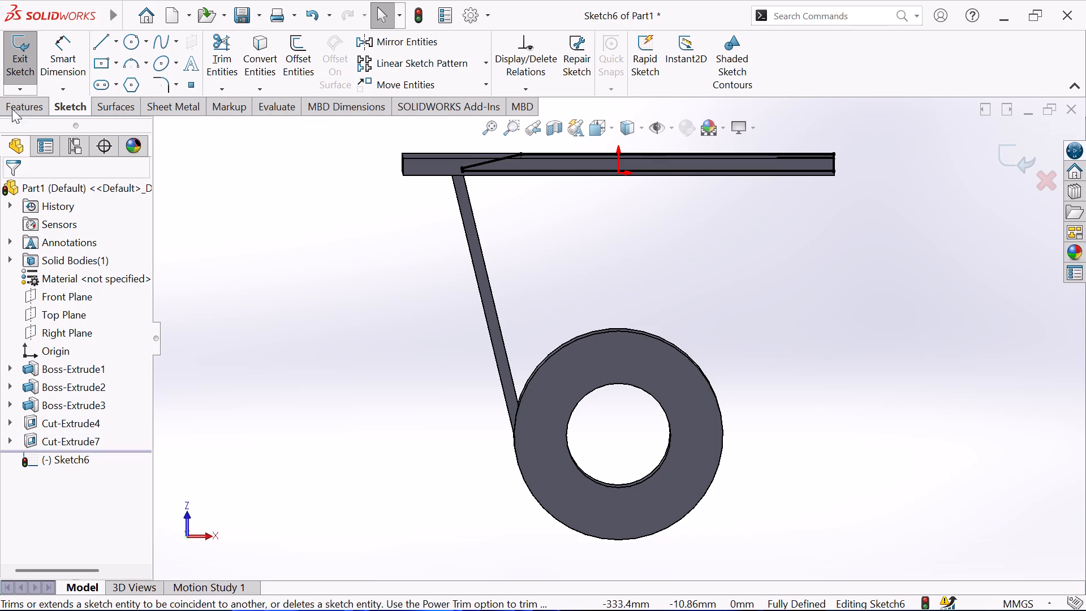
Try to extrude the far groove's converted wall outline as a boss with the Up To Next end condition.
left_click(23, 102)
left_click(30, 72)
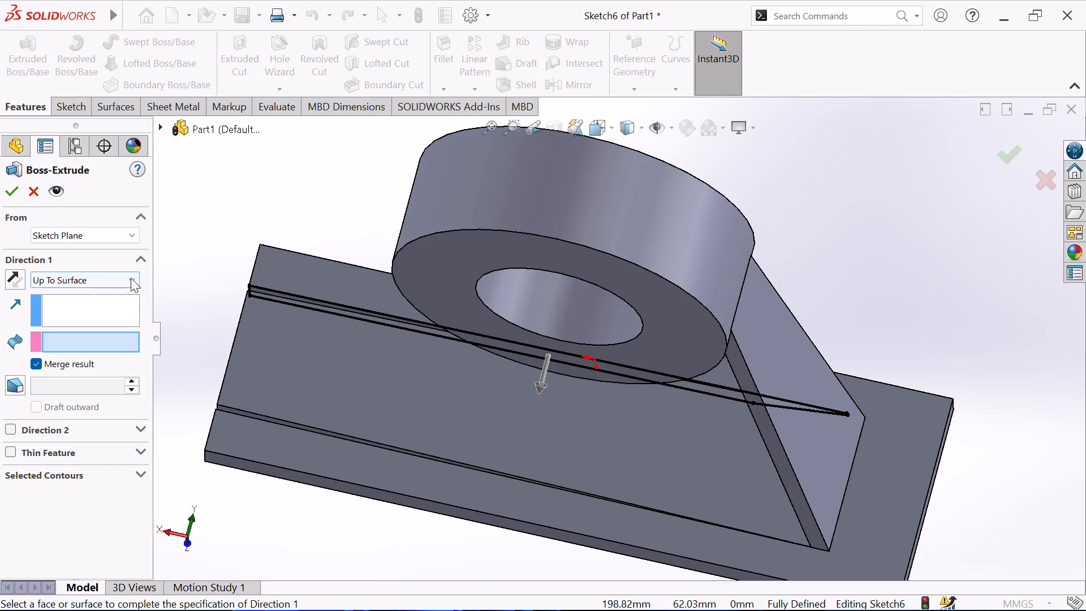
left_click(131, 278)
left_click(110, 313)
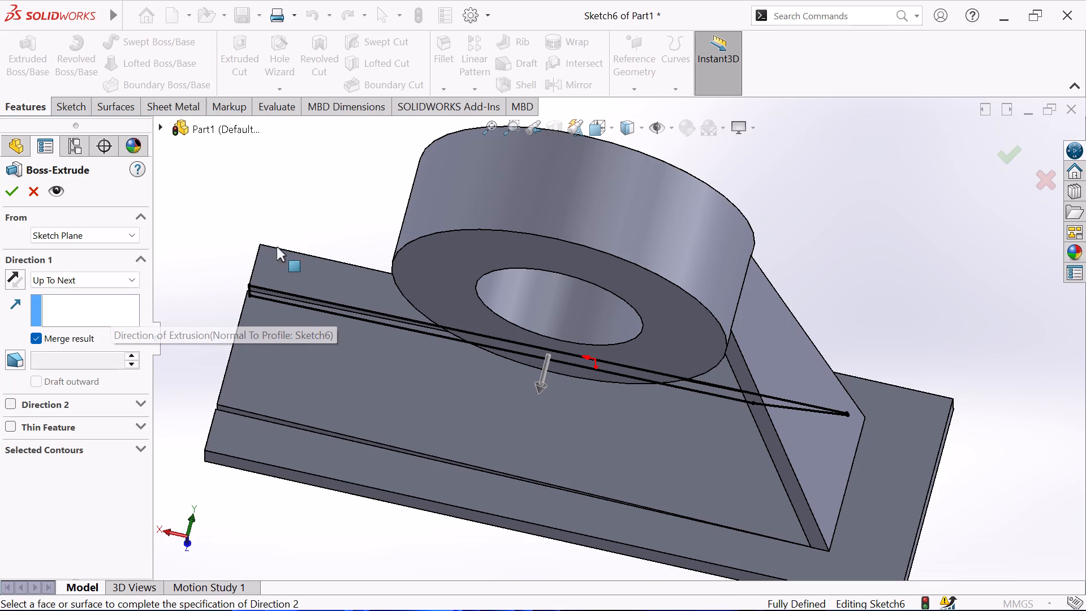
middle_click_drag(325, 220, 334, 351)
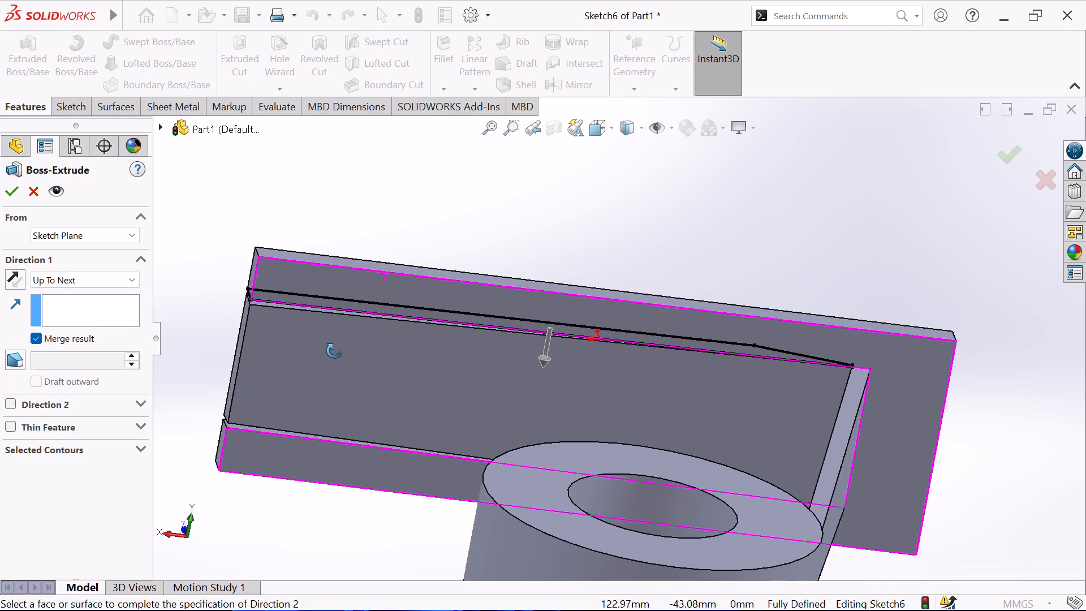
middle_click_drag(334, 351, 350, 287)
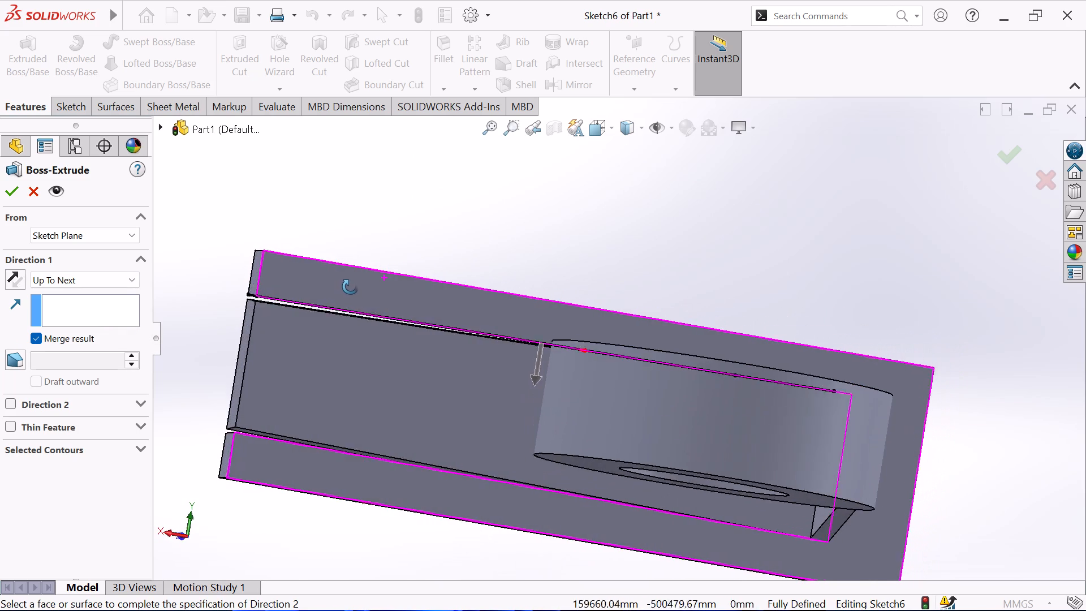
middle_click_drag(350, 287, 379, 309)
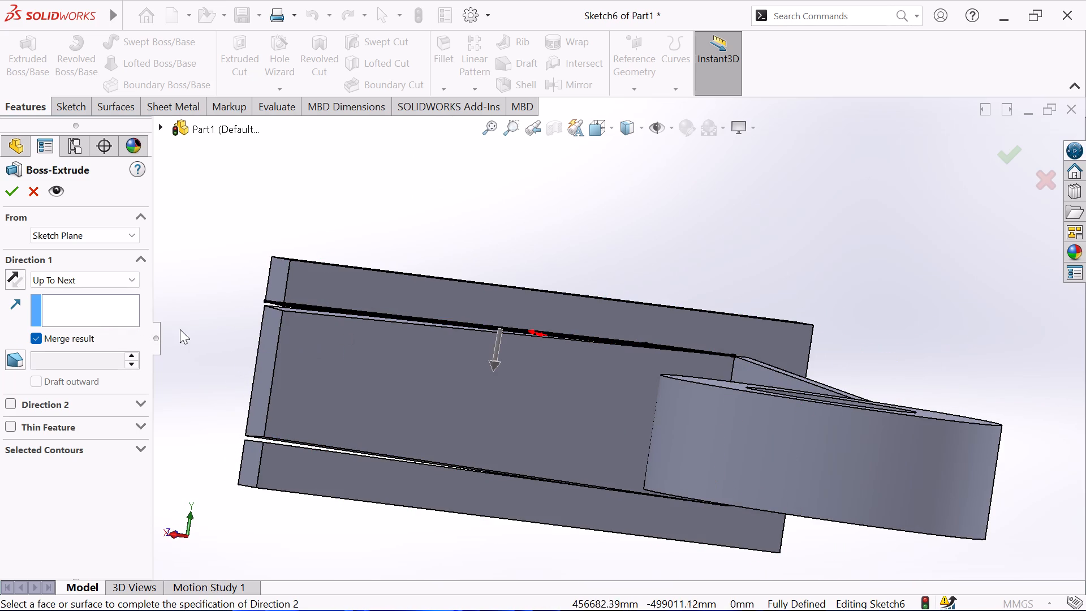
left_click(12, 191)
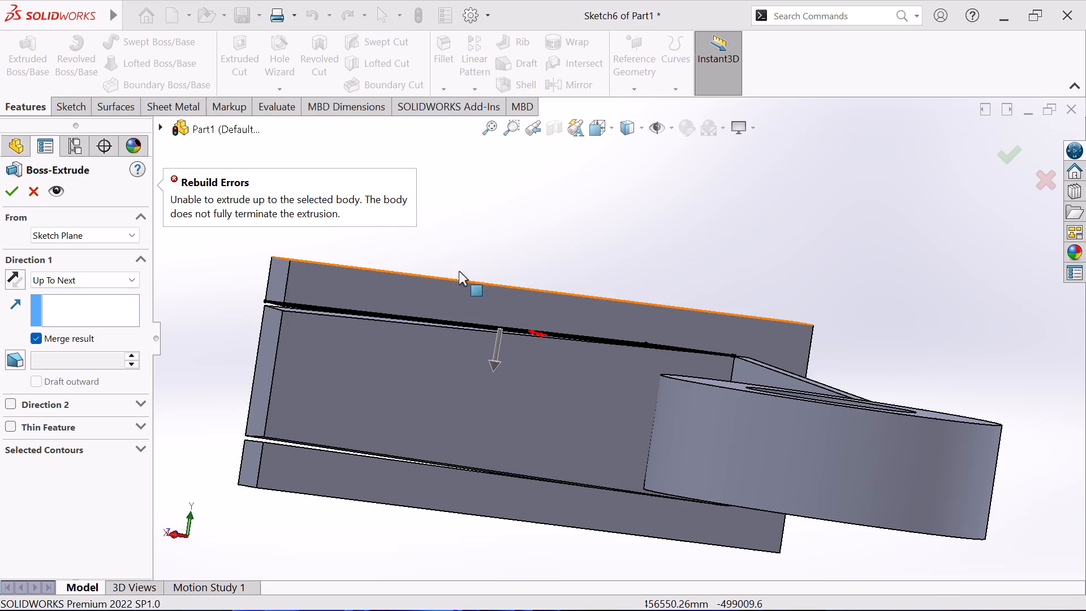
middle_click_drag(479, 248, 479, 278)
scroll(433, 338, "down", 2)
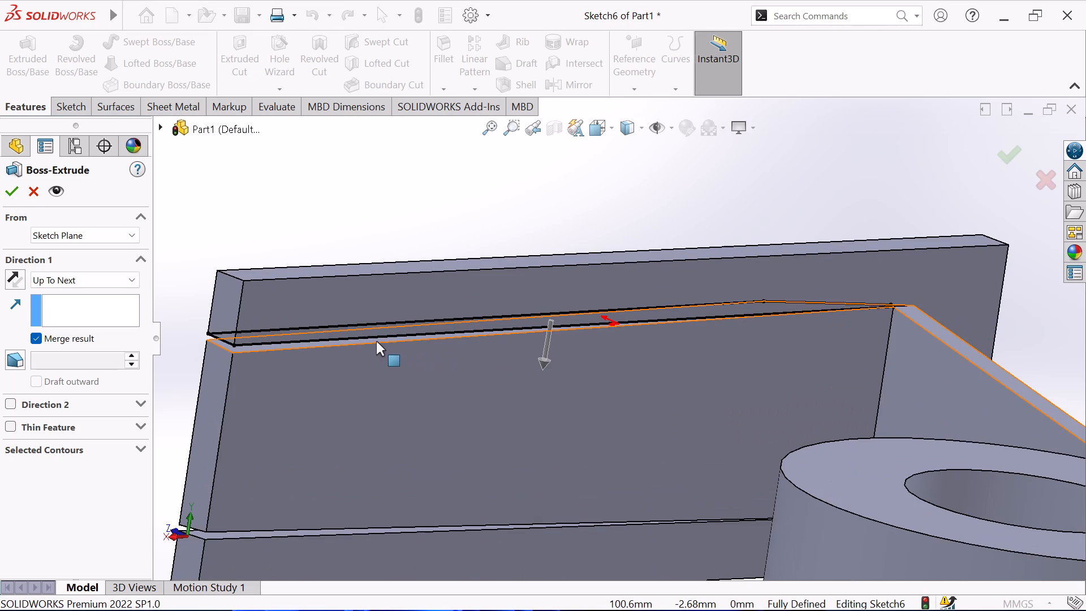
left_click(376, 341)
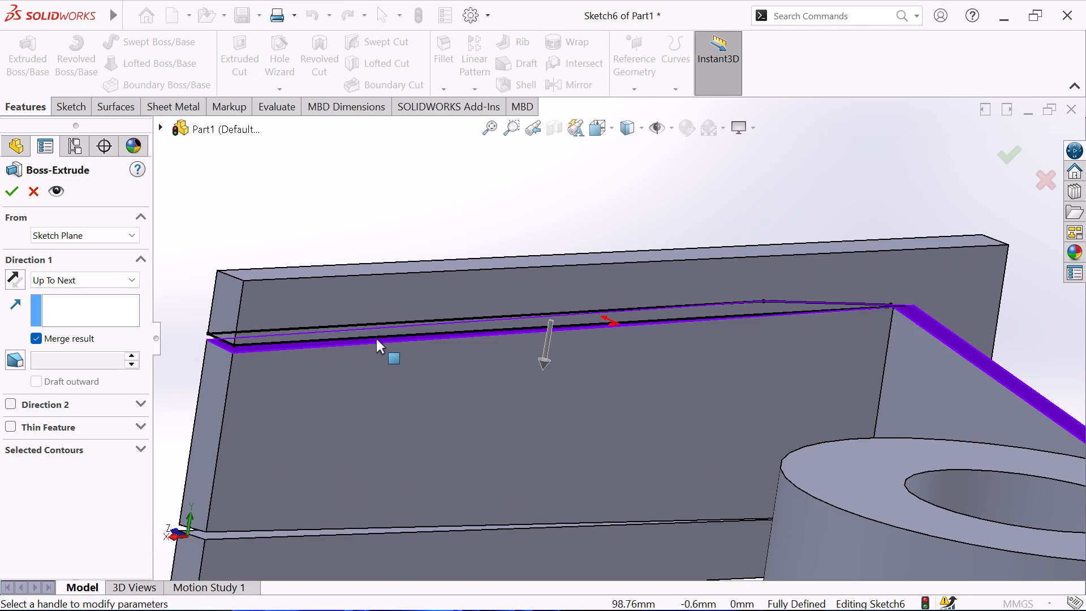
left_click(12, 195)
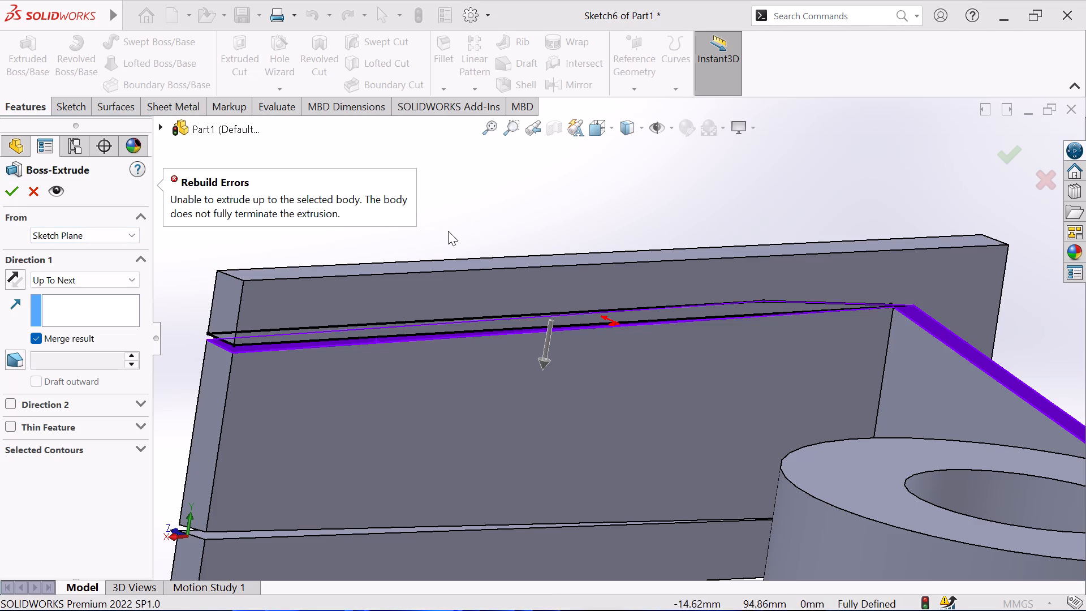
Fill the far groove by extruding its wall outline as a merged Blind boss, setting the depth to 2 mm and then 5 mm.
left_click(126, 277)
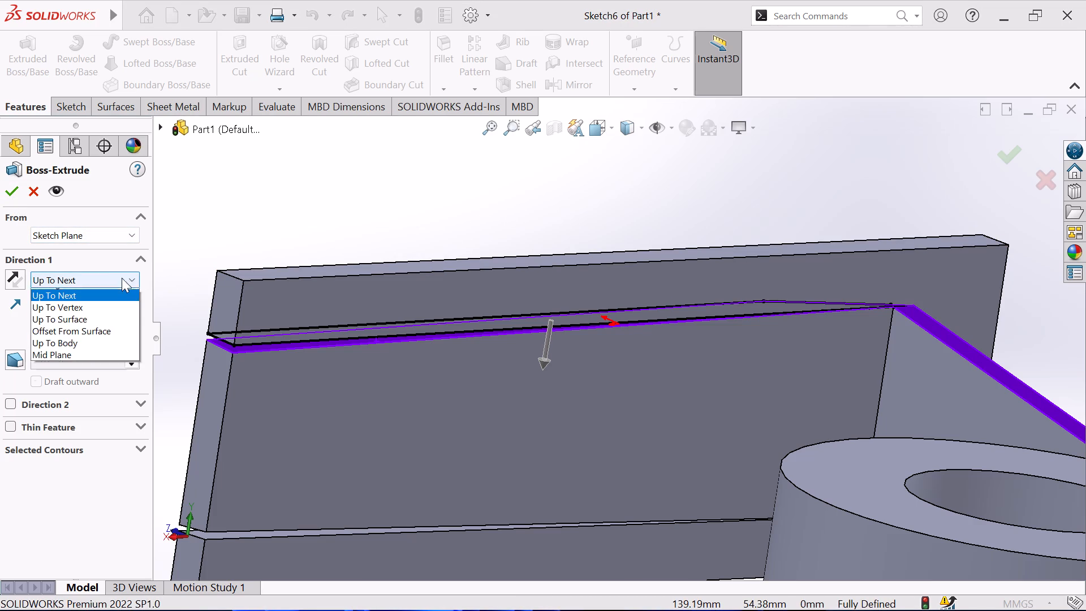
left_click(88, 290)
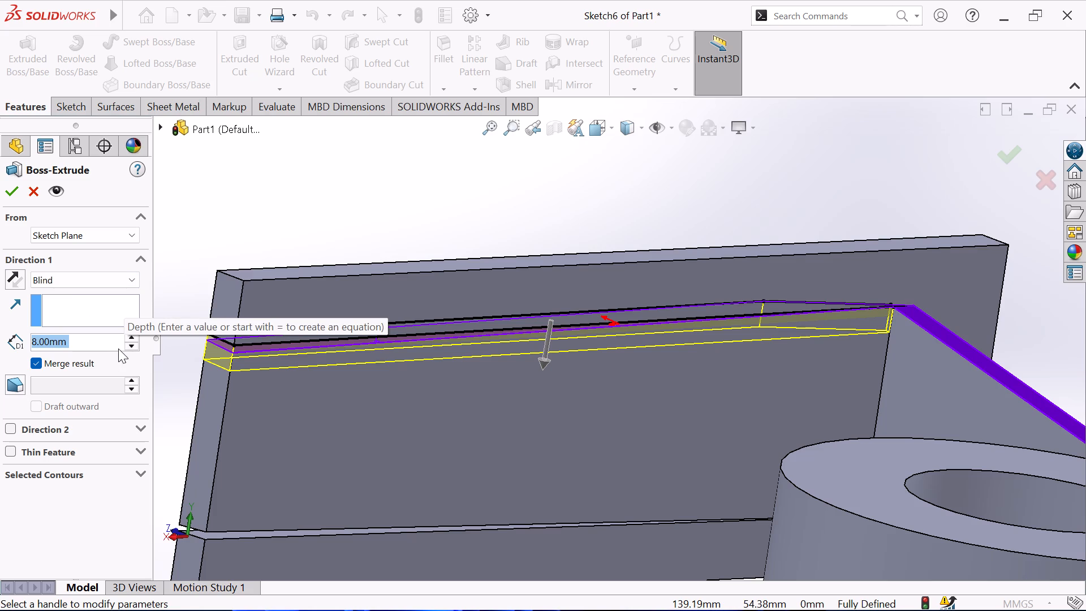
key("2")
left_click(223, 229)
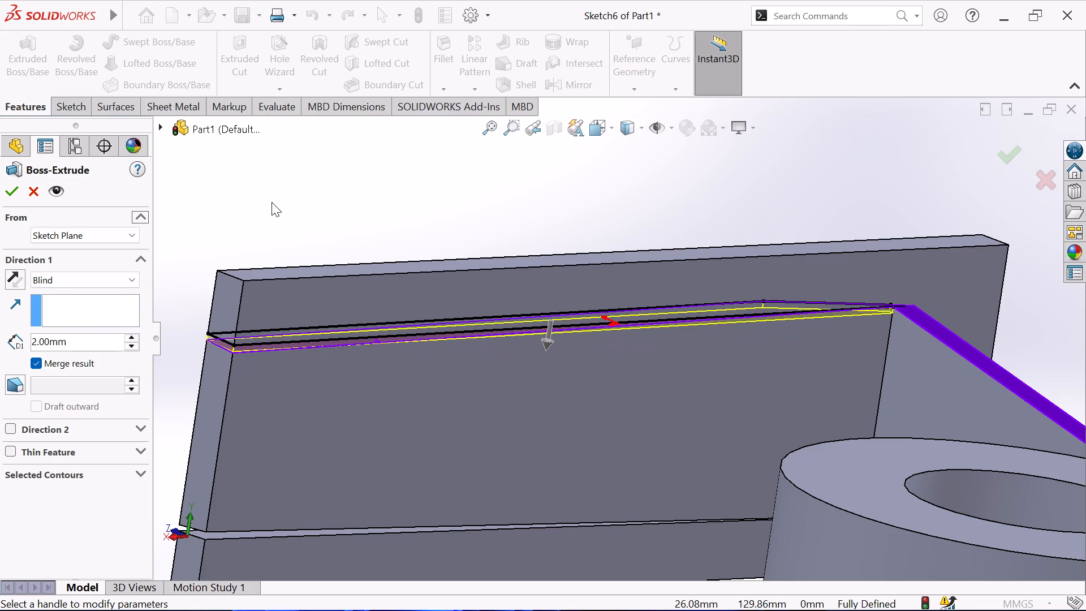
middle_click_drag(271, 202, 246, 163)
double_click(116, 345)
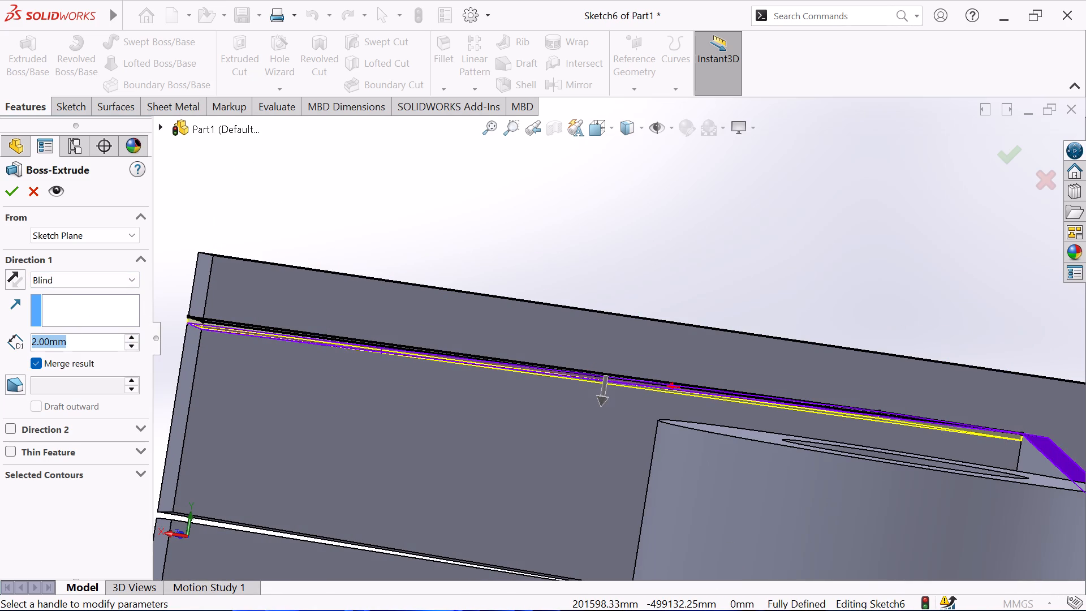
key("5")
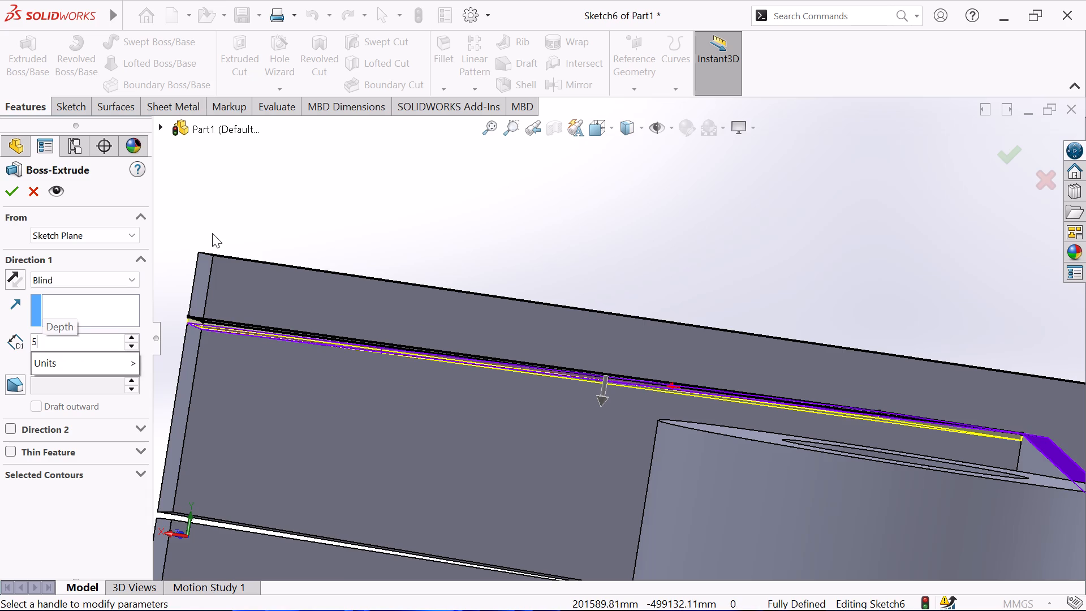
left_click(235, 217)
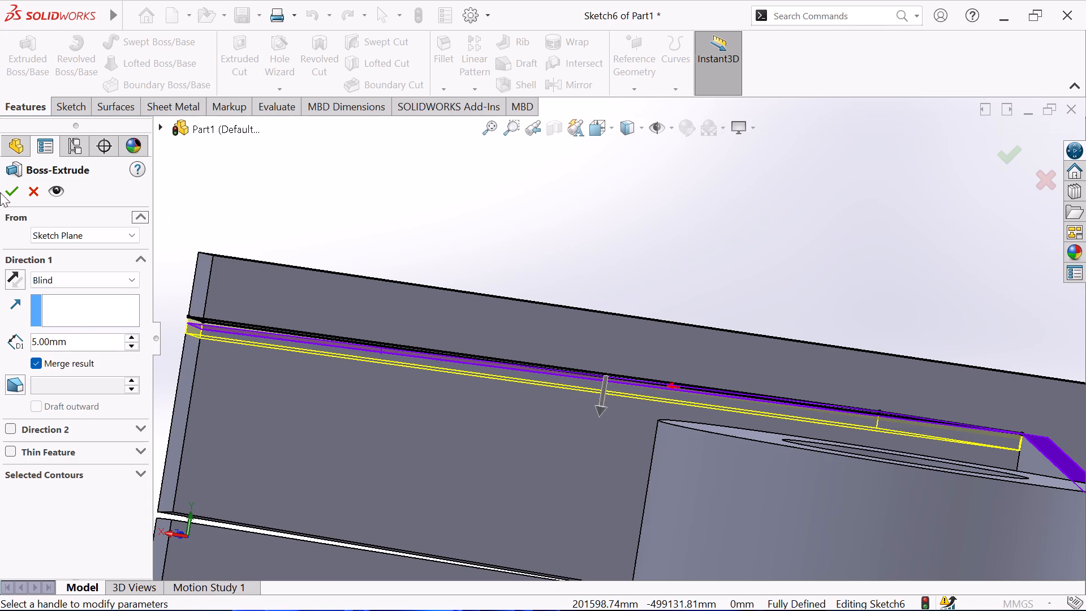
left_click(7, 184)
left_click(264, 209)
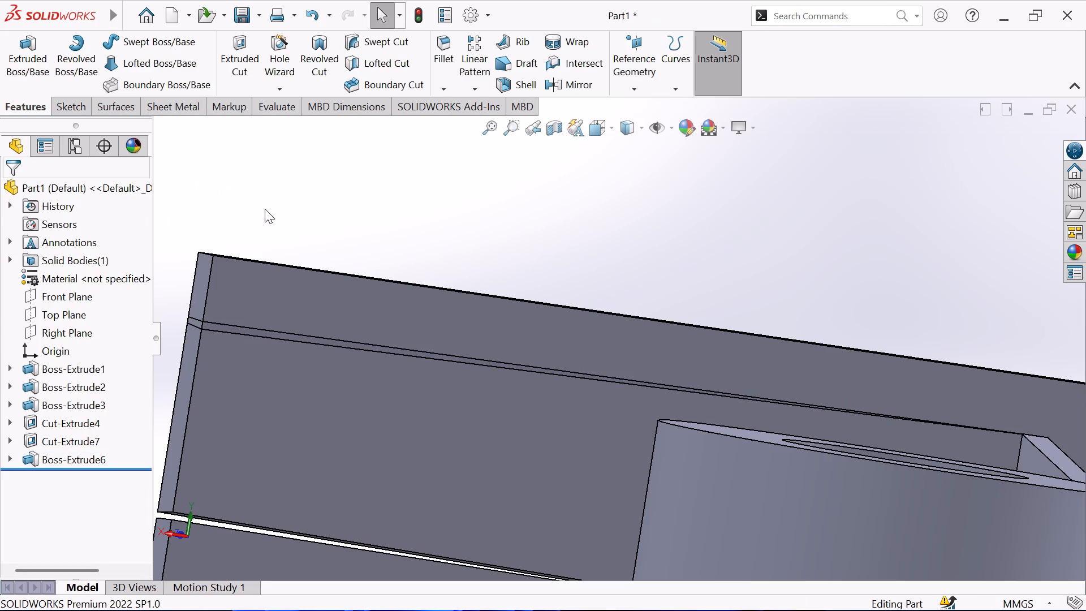
Examine the base plate from several angles around the far groove, the near groove and the support's foot.
scroll(307, 219, "up", 1)
middle_click_drag(308, 219, 386, 210)
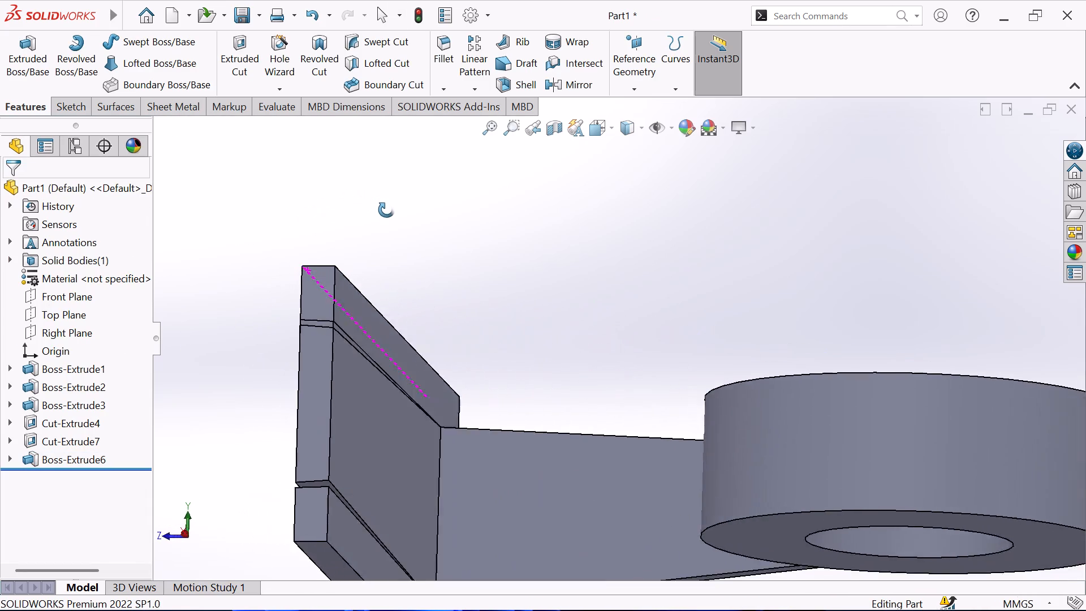
middle_click_drag(386, 210, 472, 246)
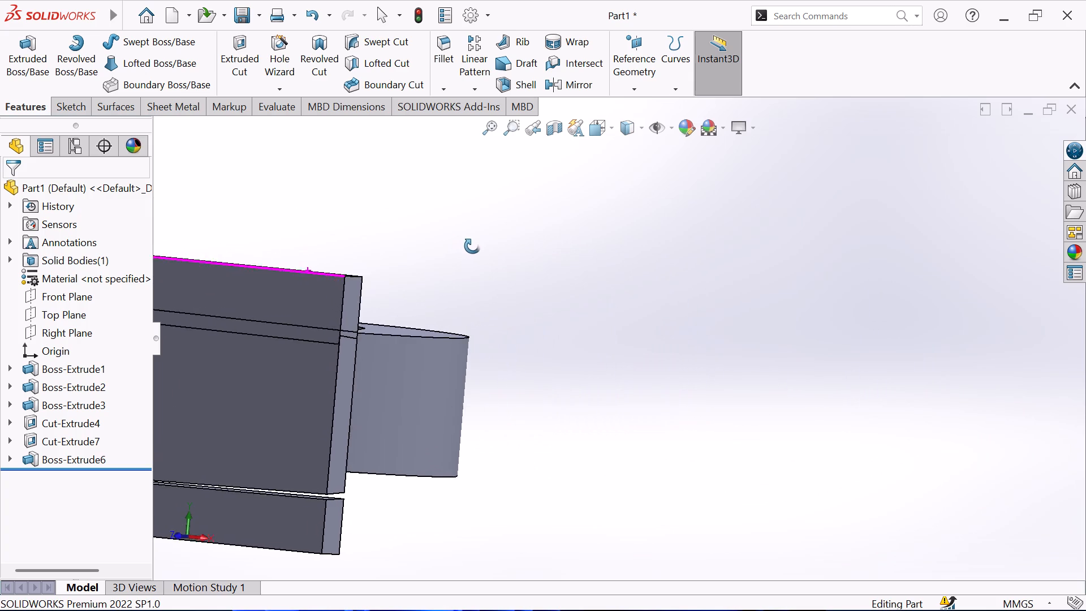
middle_click_drag(472, 246, 352, 260)
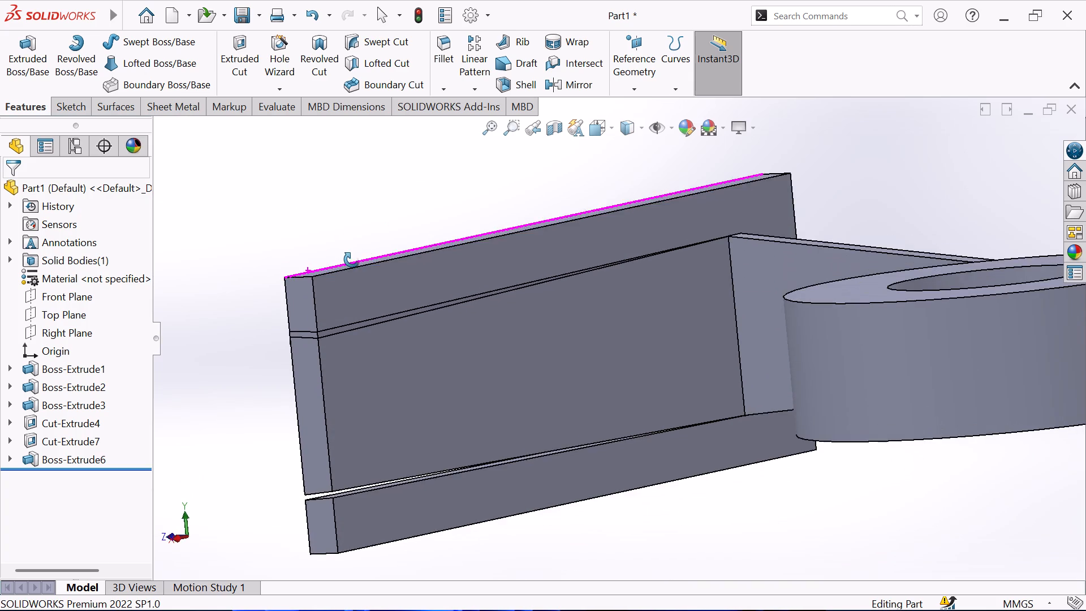
middle_click_drag(352, 260, 328, 237)
scroll(341, 230, "up", 2)
middle_click_drag(516, 262, 471, 216)
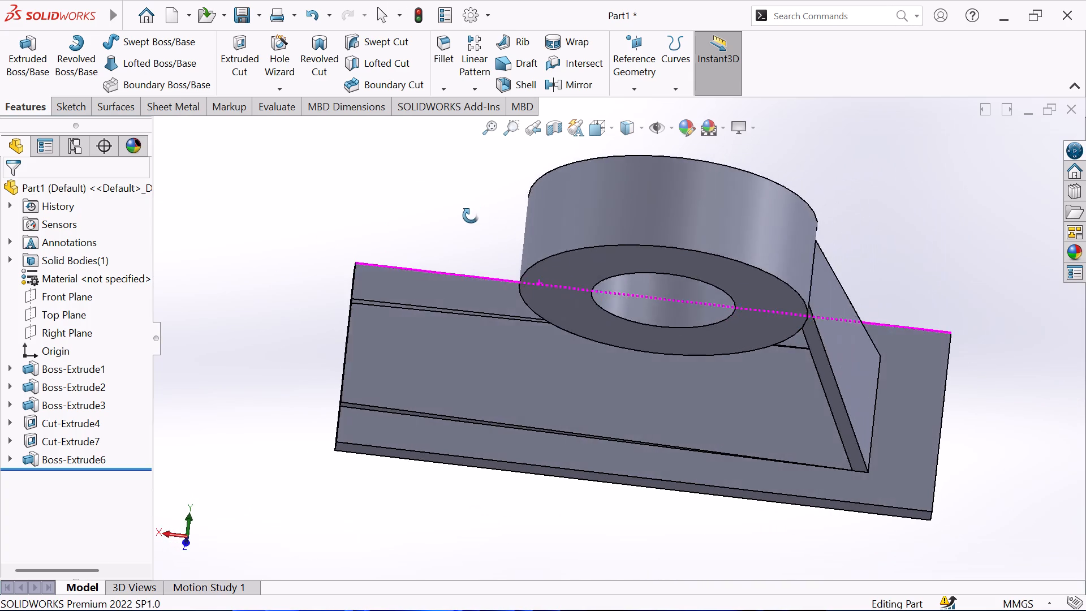
middle_click_drag(471, 216, 443, 226)
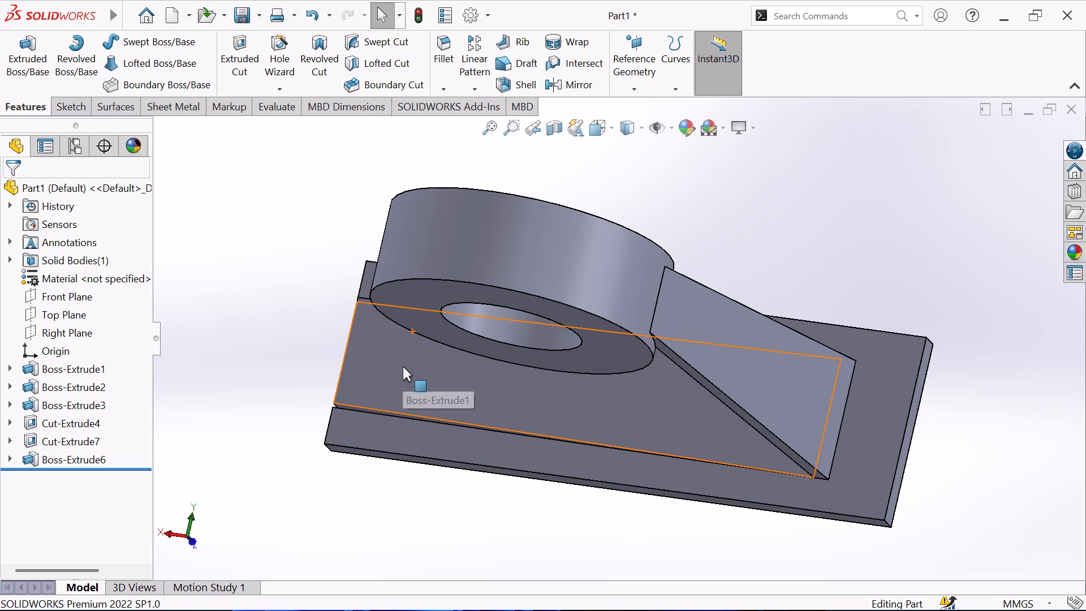
Undo the far-groove fill, its sketch and the side-strip cut, and exit the reopened strip sketch on the support.
key("ctrl+z")
key("ctrl+z")
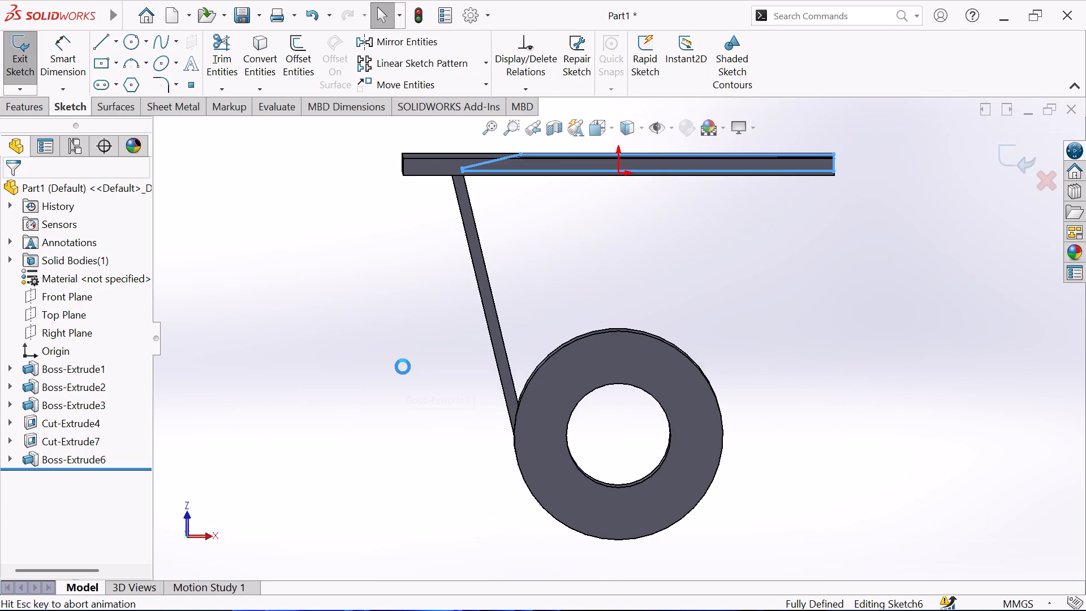
key("ctrl+z")
key("ctrl+z")
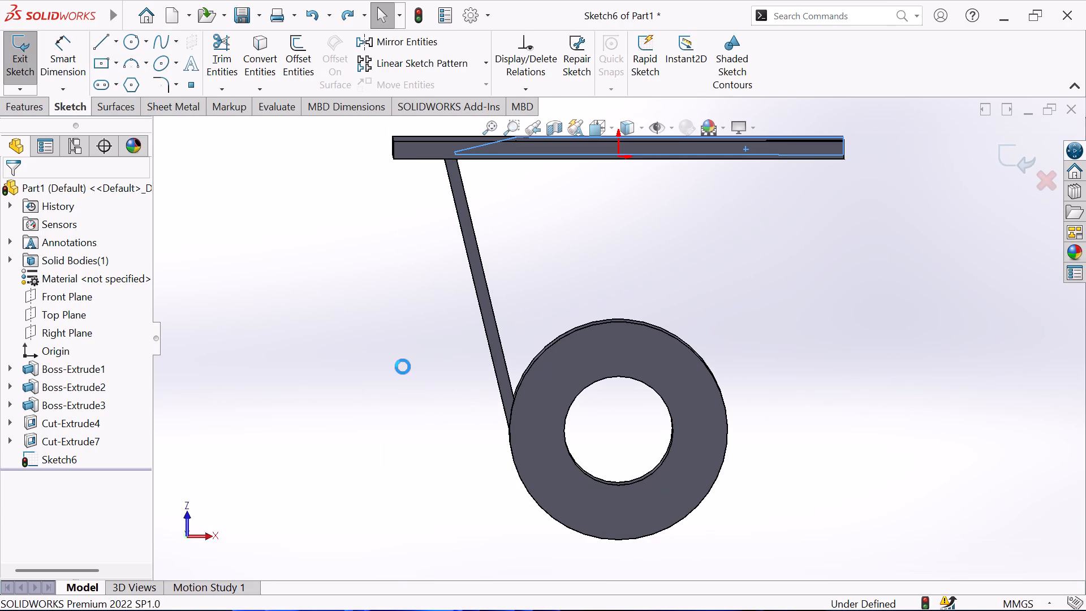
key("ctrl+z")
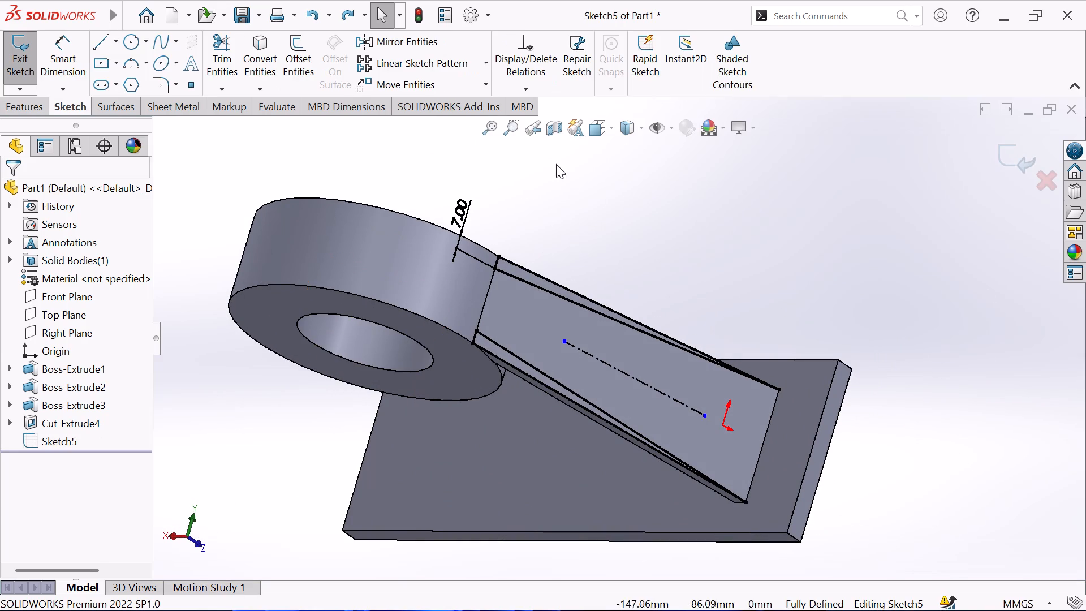
middle_click_drag(552, 220, 584, 159)
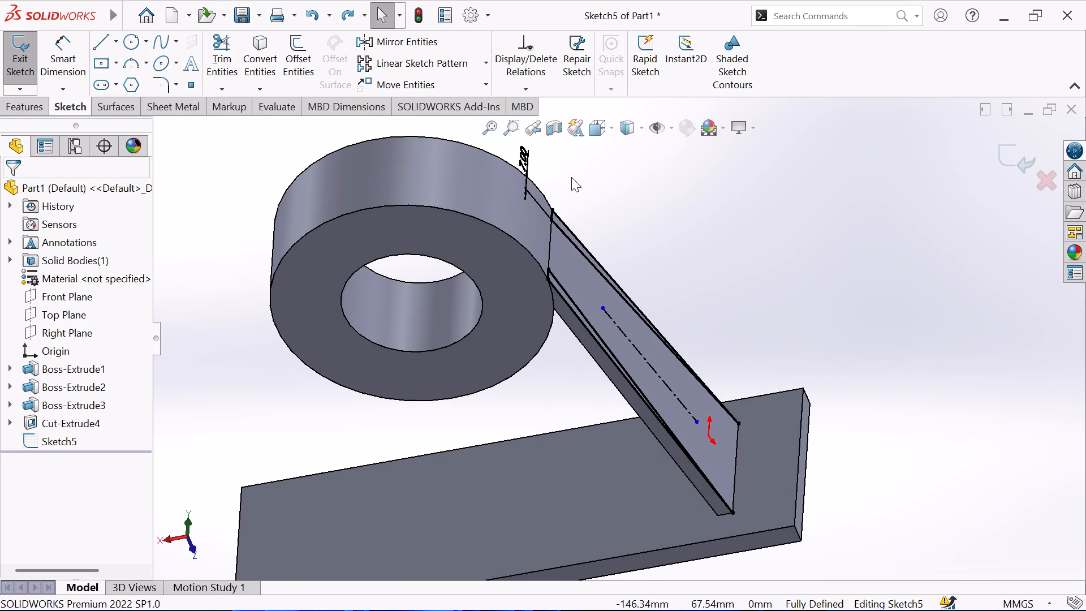
scroll(559, 284, "down", 2)
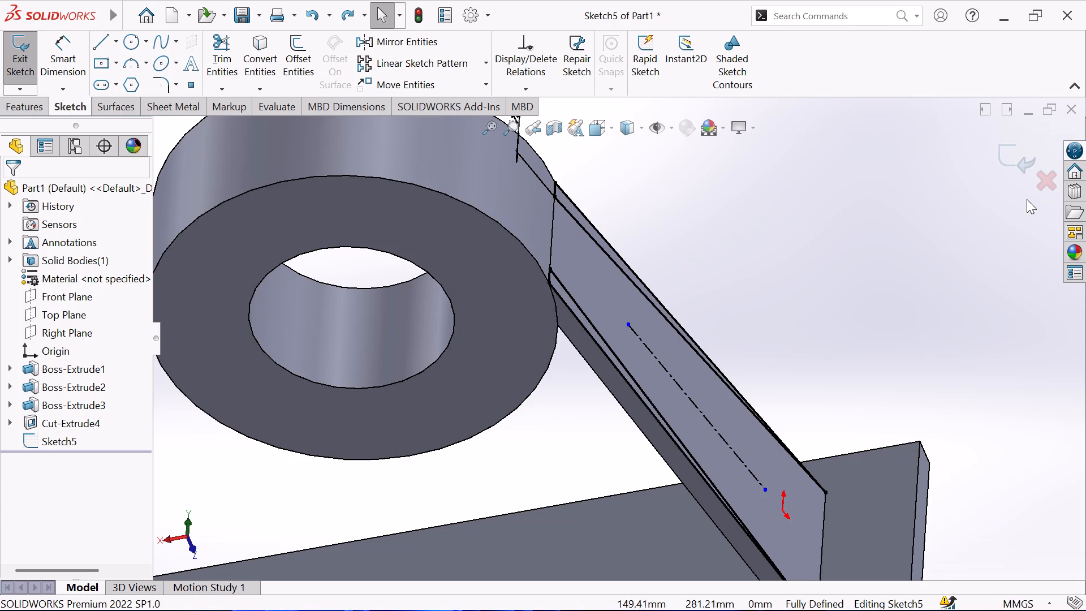
left_click(1023, 167)
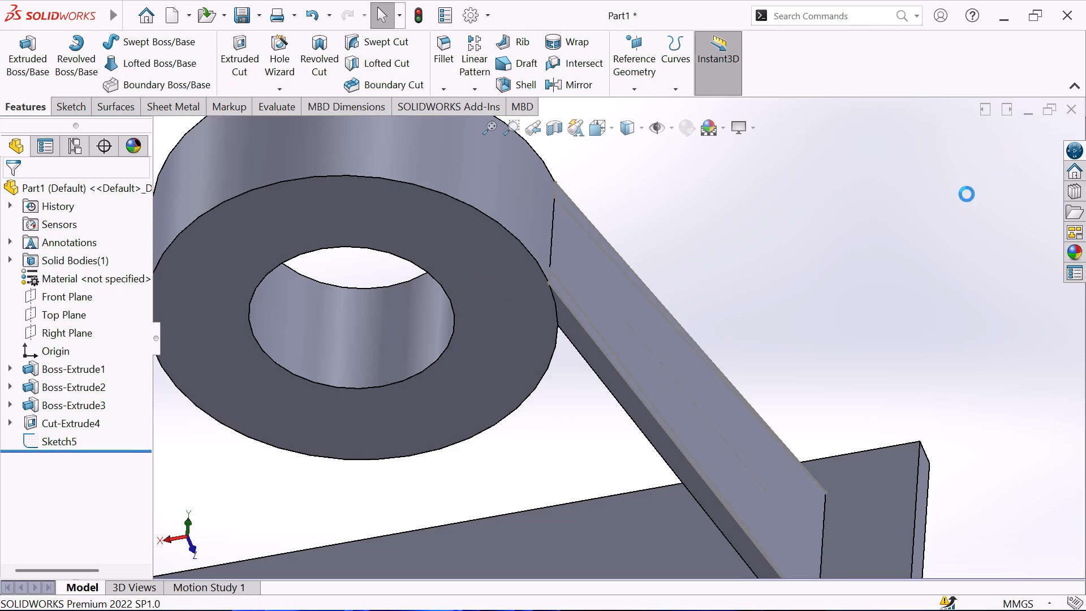
left_click(837, 262)
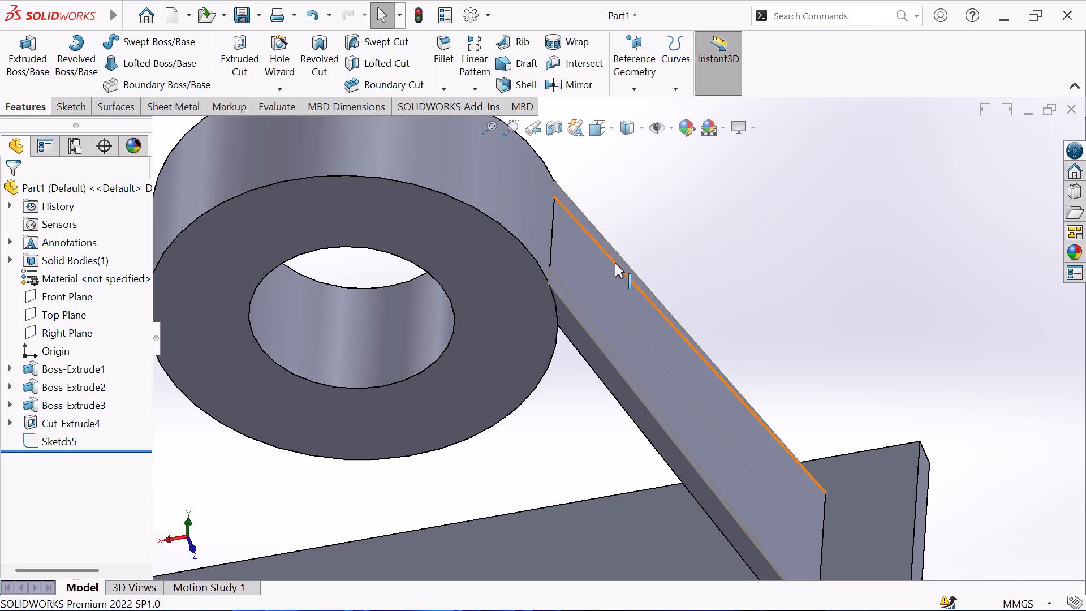
Start a sketch on the support's slanted face on the ring side and convert that face's outline.
left_click(615, 263)
left_click(679, 226)
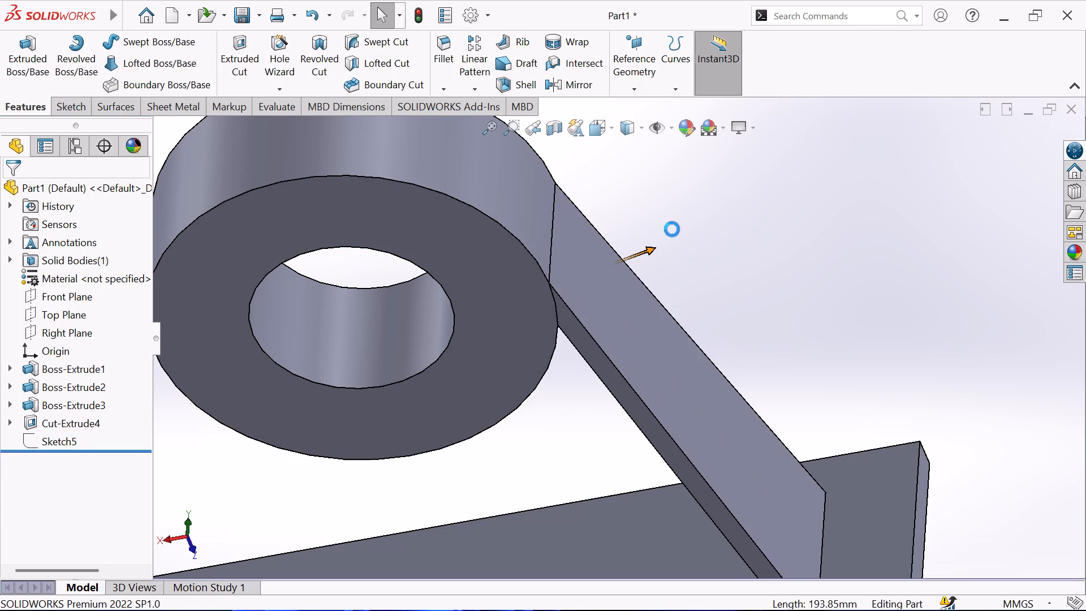
scroll(674, 235, "up", 1)
middle_click_drag(682, 233, 763, 160)
left_click(730, 363)
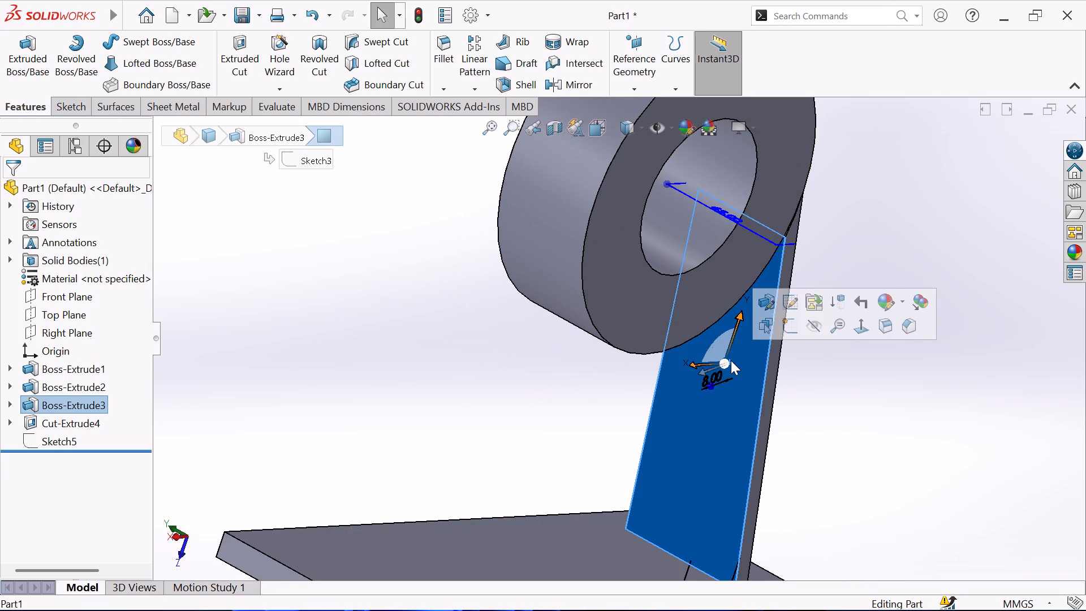
left_click(790, 322)
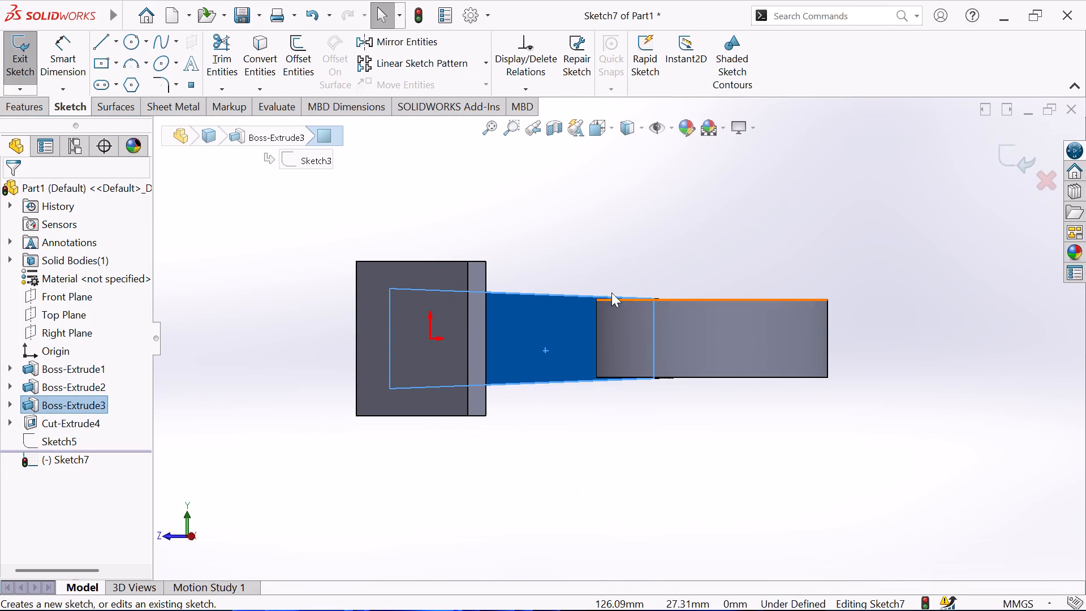
left_click(251, 61)
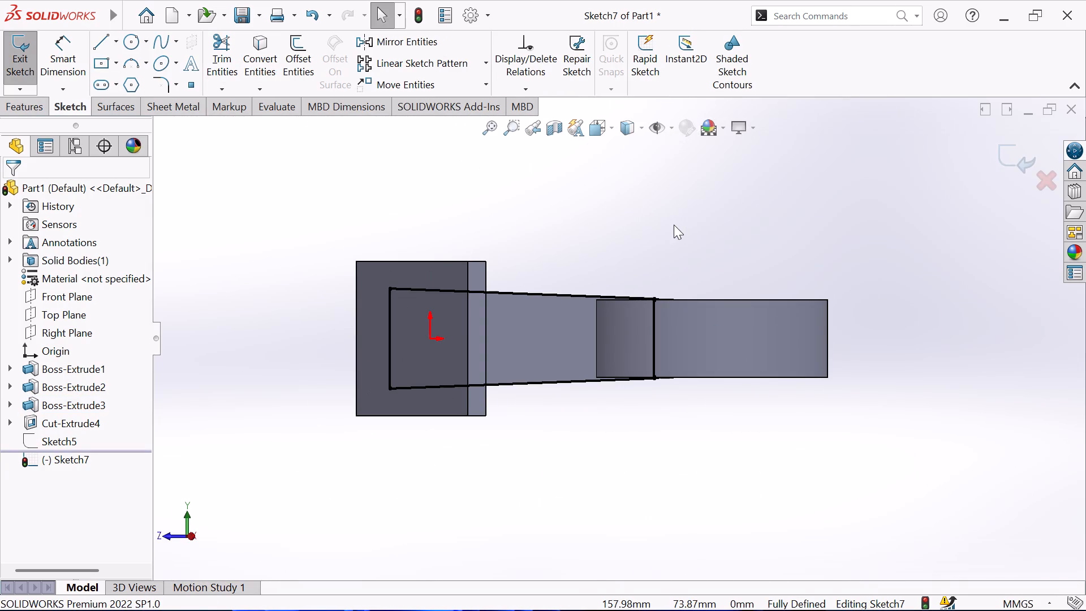
scroll(671, 238, "down", 1)
middle_click_drag(656, 230, 635, 203)
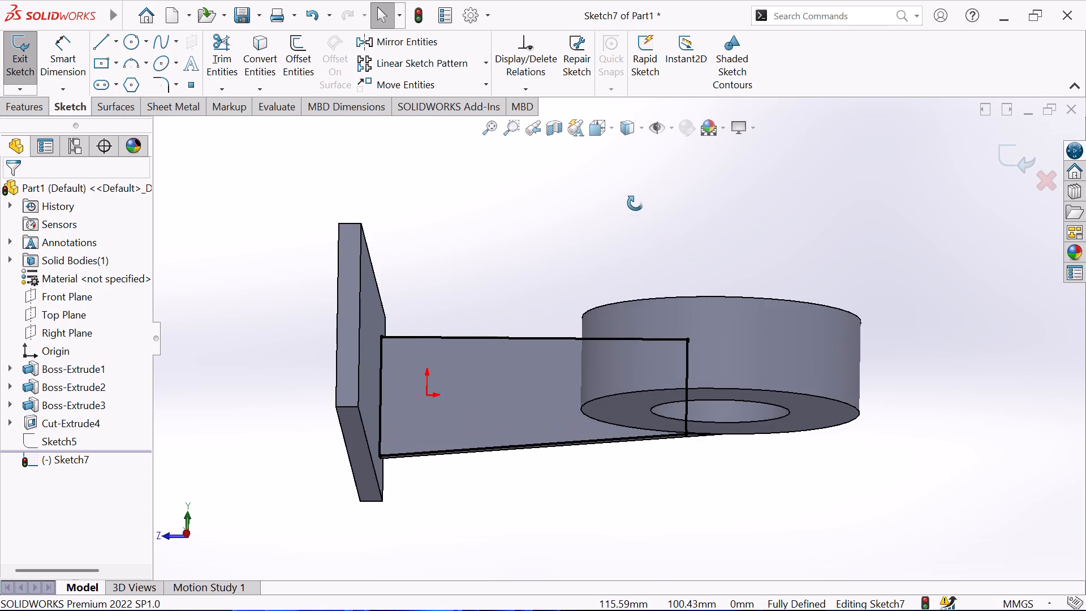
middle_click_drag(635, 203, 643, 214)
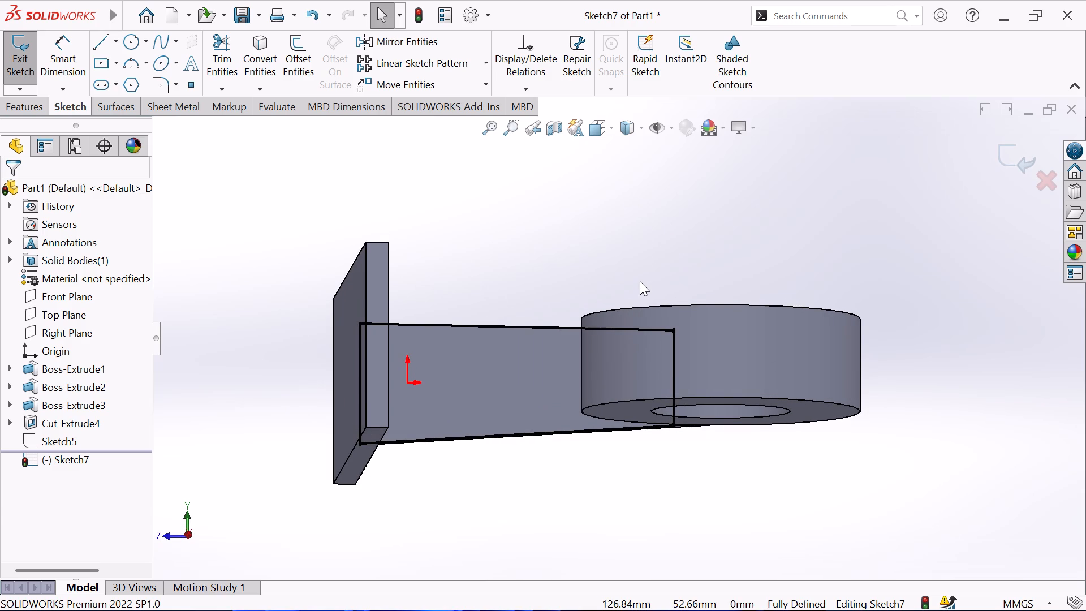
key("ctrl+8")
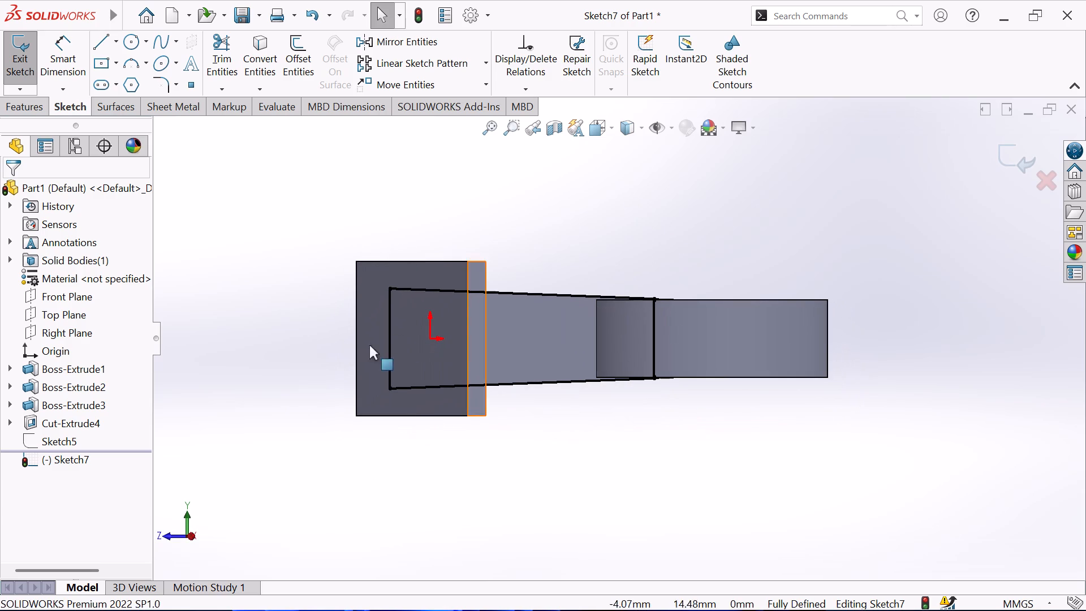
Draw a line about 171.5 mm long from the outline's upper foot corner to the ring's upper edge on the outline's ring-end line.
left_click(93, 38)
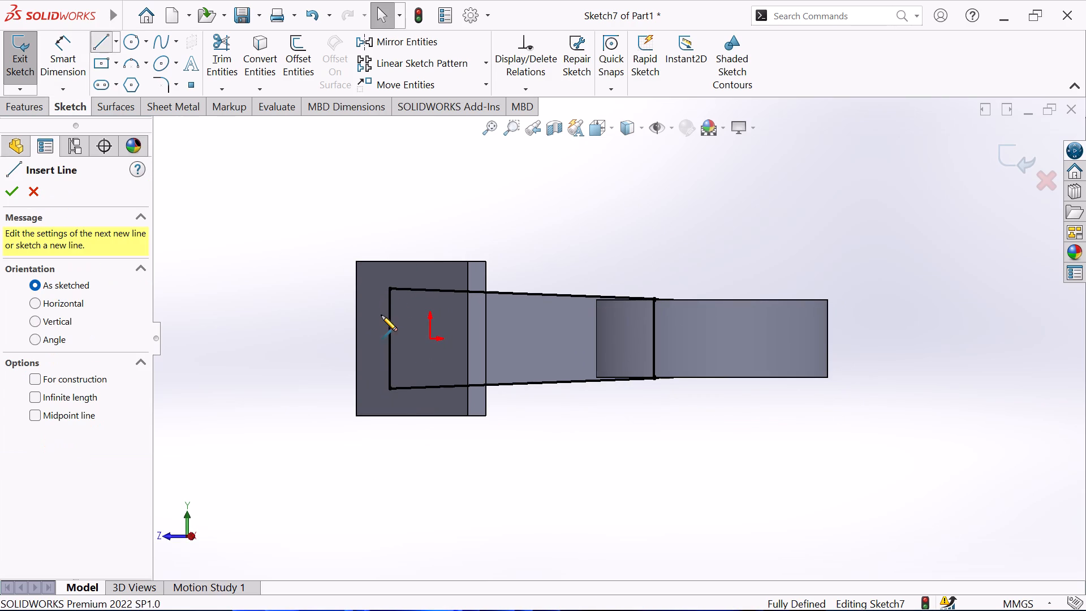
left_click(393, 290)
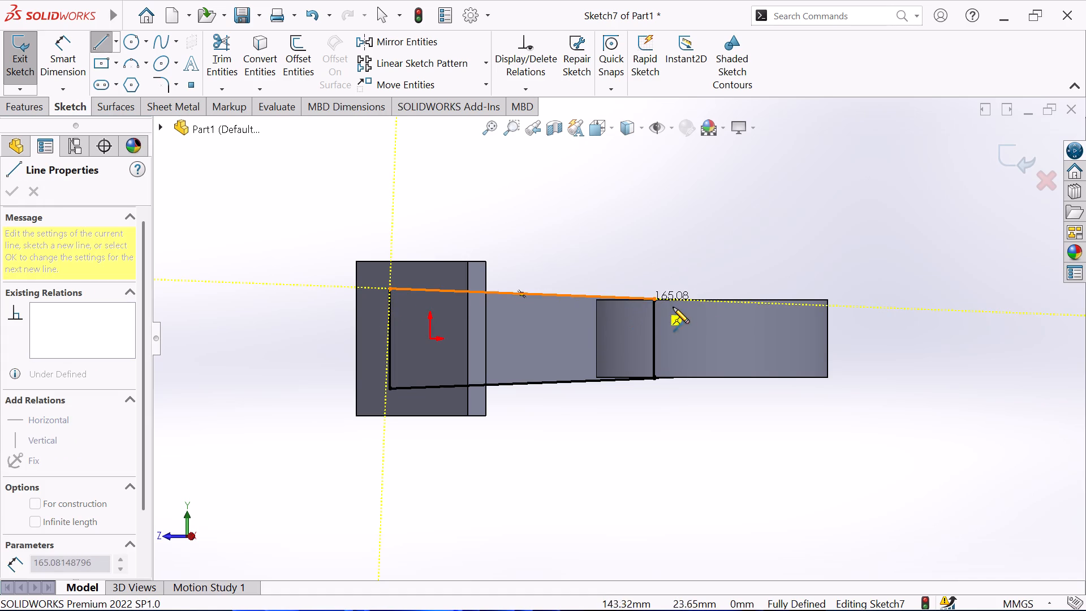
scroll(654, 312, "down", 2)
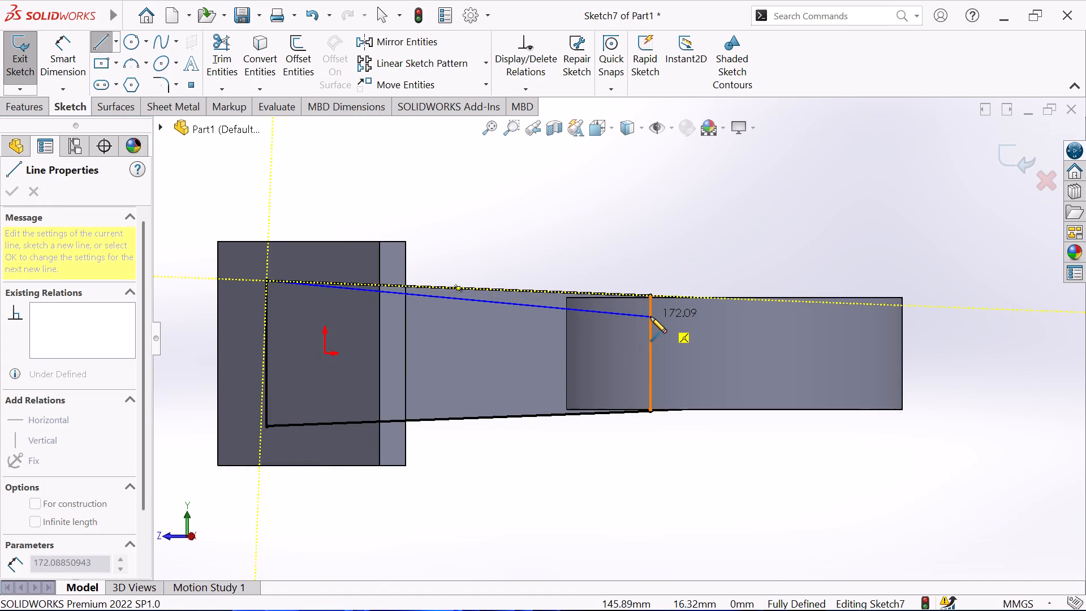
scroll(650, 317, "down", 4)
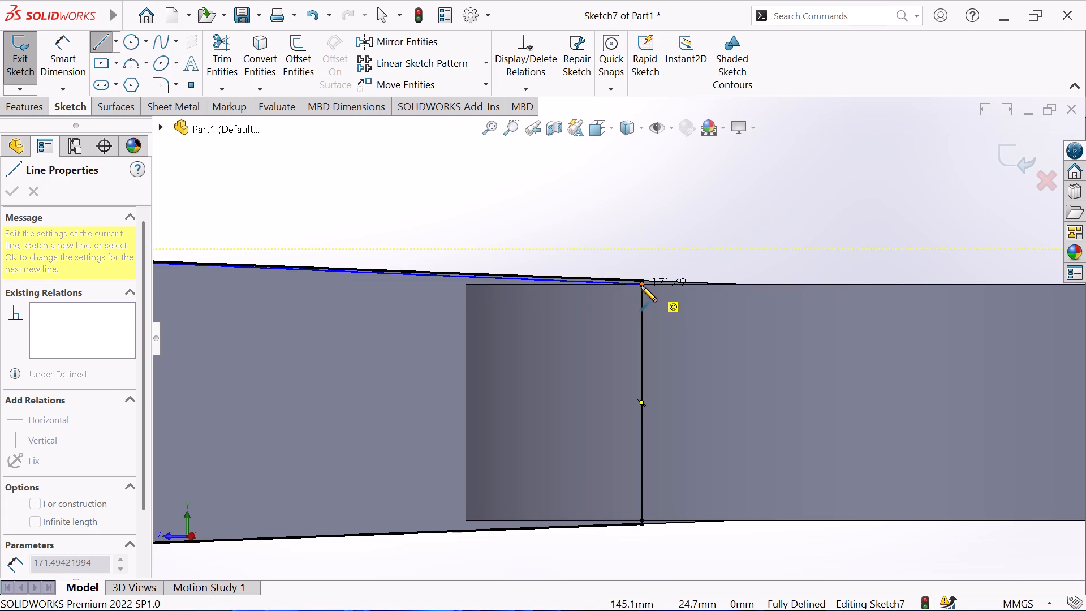
left_click(641, 286)
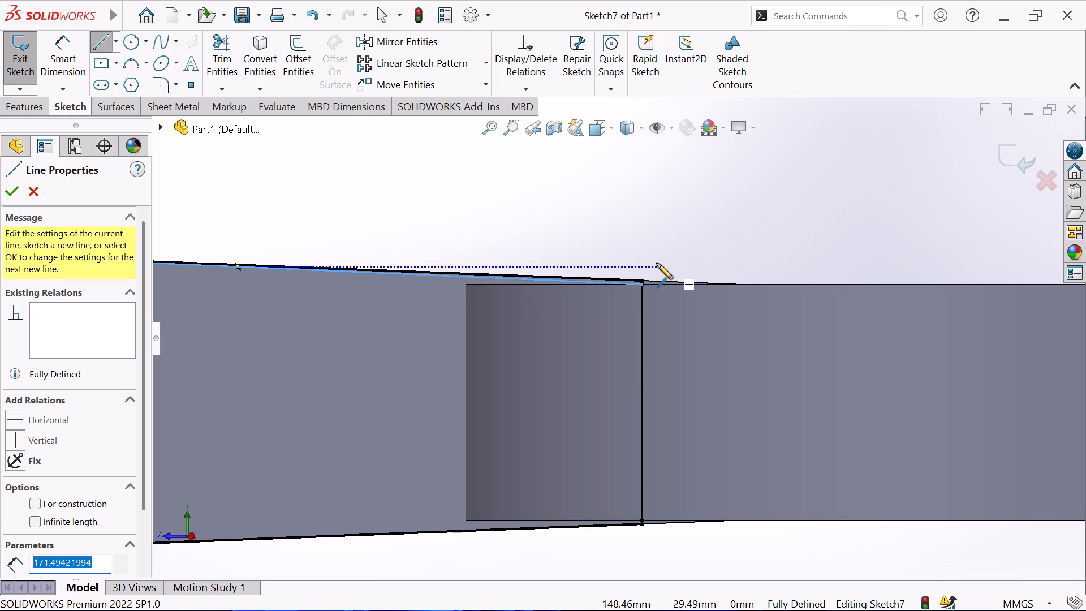
right_click(657, 262)
left_click(693, 273)
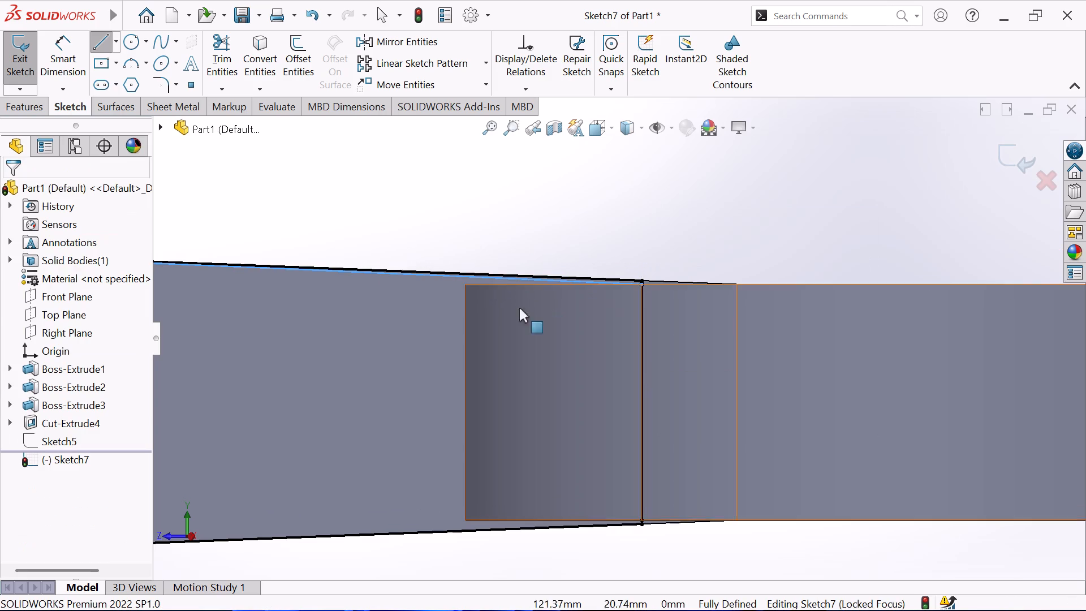
Draw a matching line about 171.5 mm long from the outline's lower foot corner to the ring's lower edge on the ring-end line.
scroll(411, 308, "up", 2)
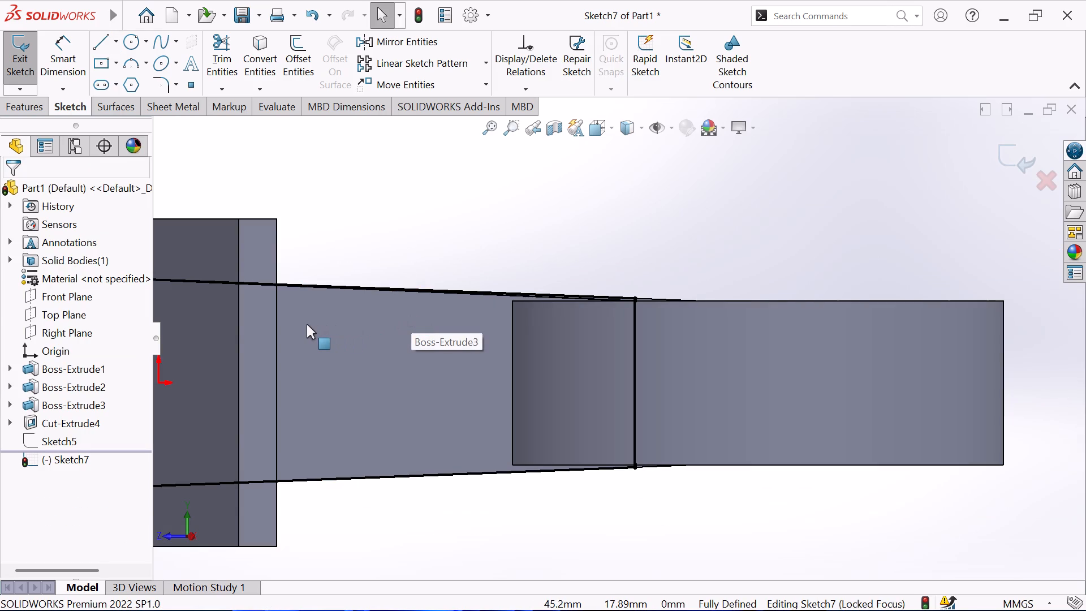
scroll(348, 332, "up", 1)
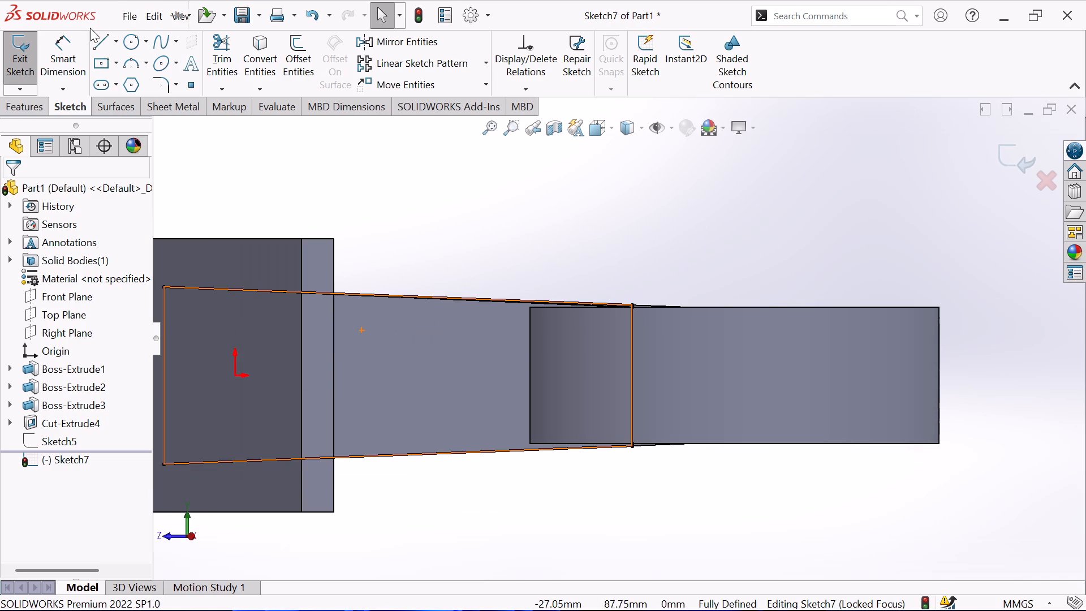
left_click(91, 37)
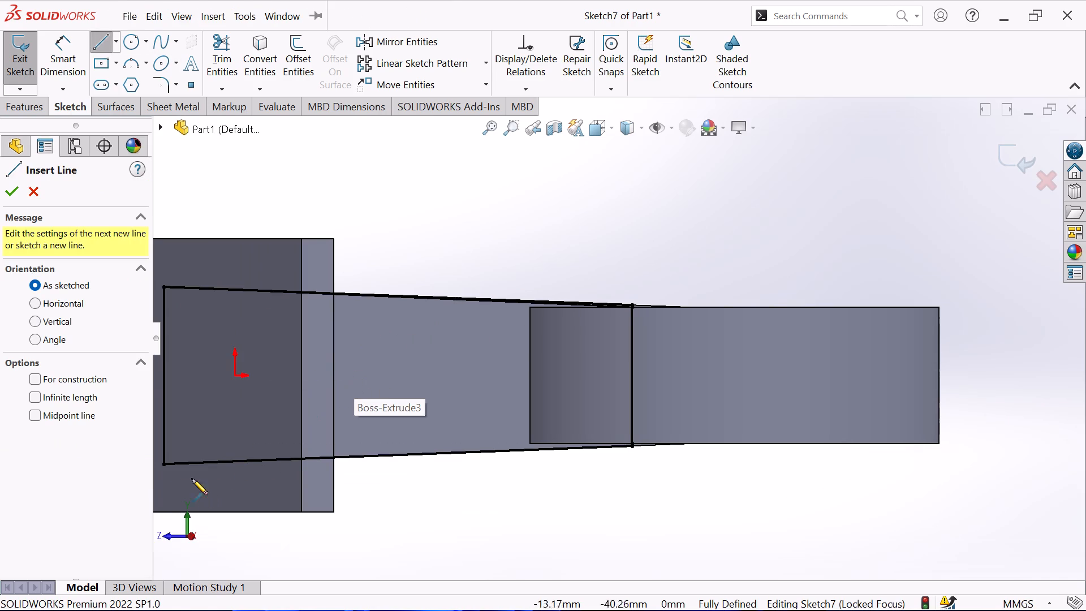
left_click(163, 465)
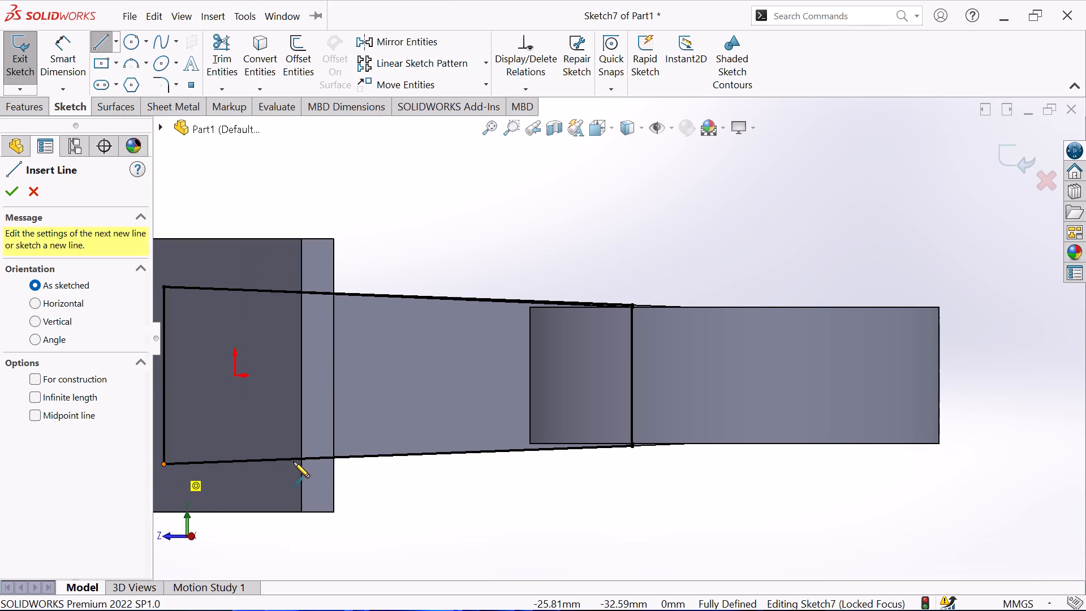
scroll(610, 437, "down", 3)
scroll(656, 435, "down", 3)
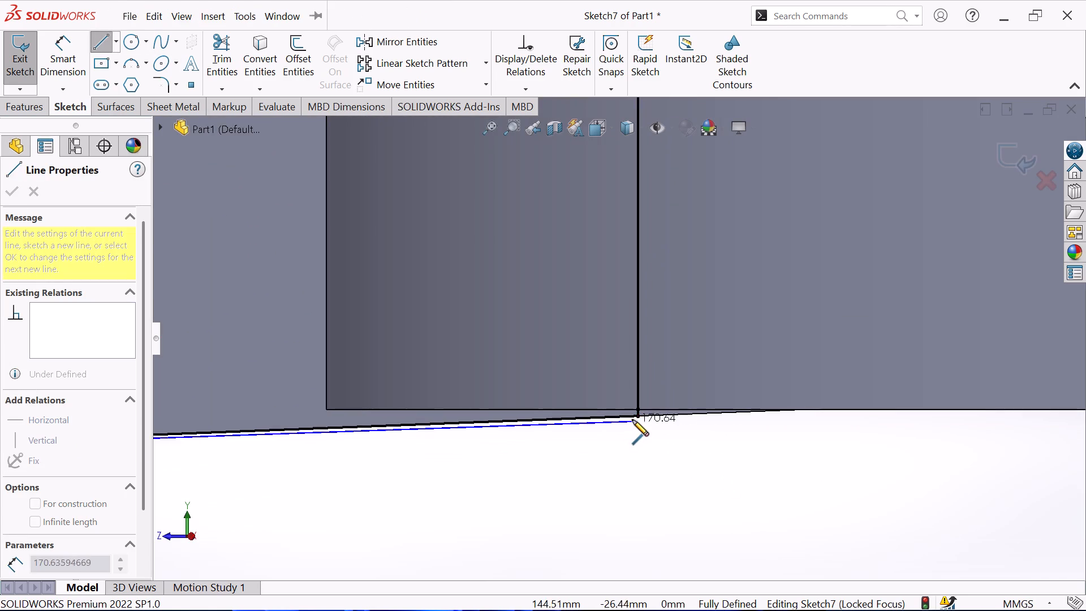
left_click(639, 411)
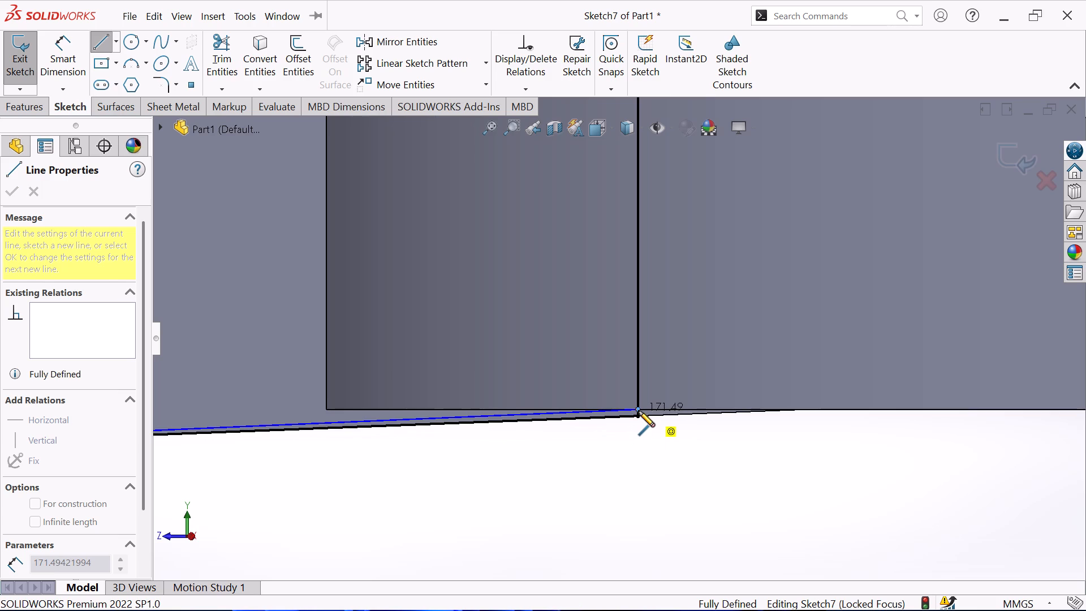
right_click(581, 351)
left_click(628, 370)
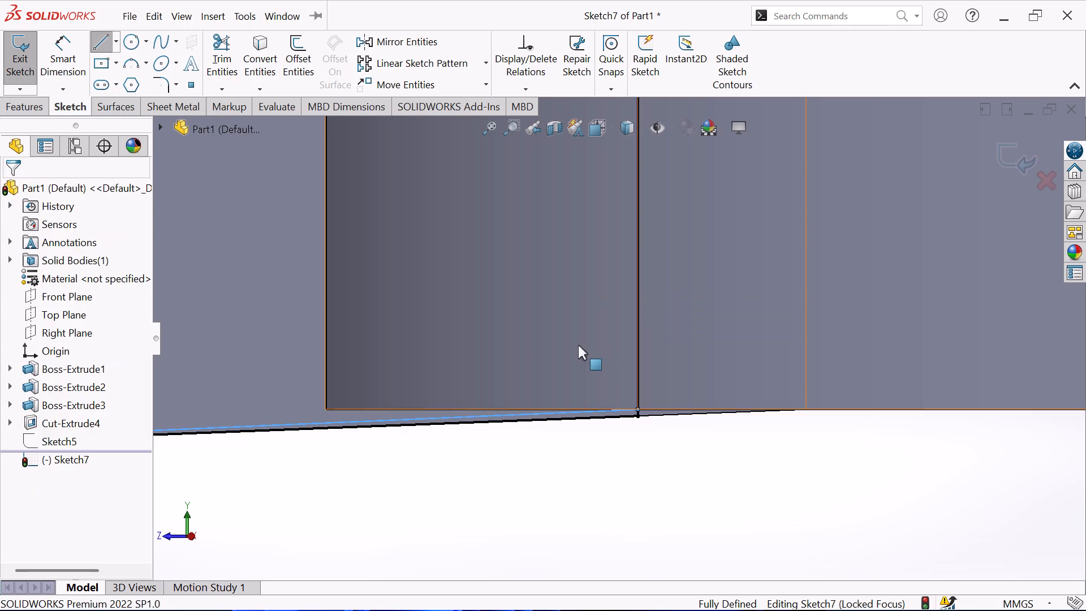
Trim the middle of the outline's ring-end line and its foot-end line, leaving only two thin wedge profiles along the support's sides.
scroll(517, 323, "up", 2)
left_click(234, 51)
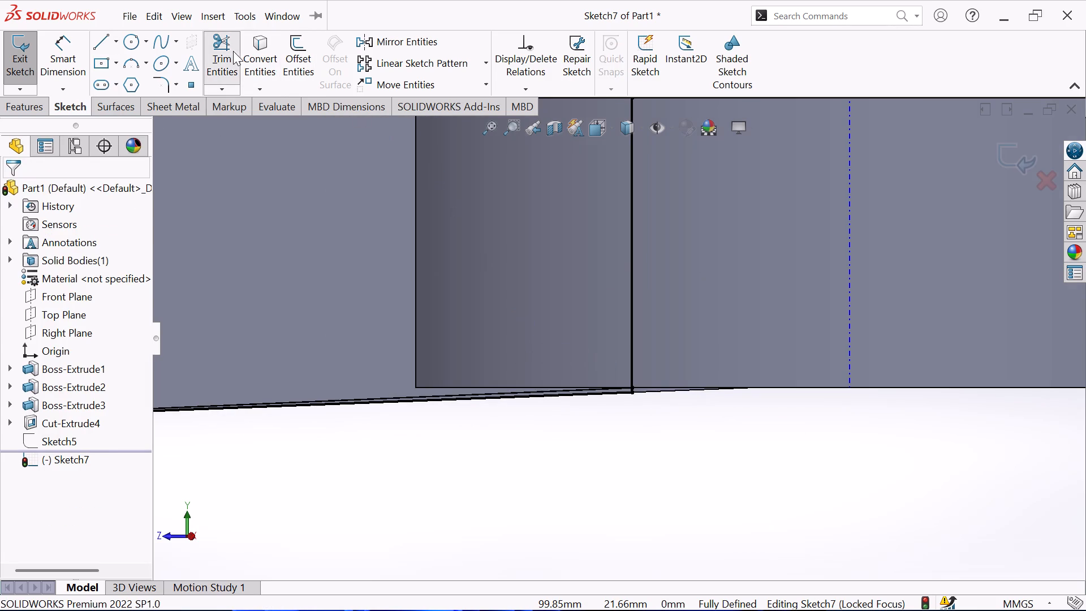
left_click(633, 225)
scroll(234, 295, "up", 2)
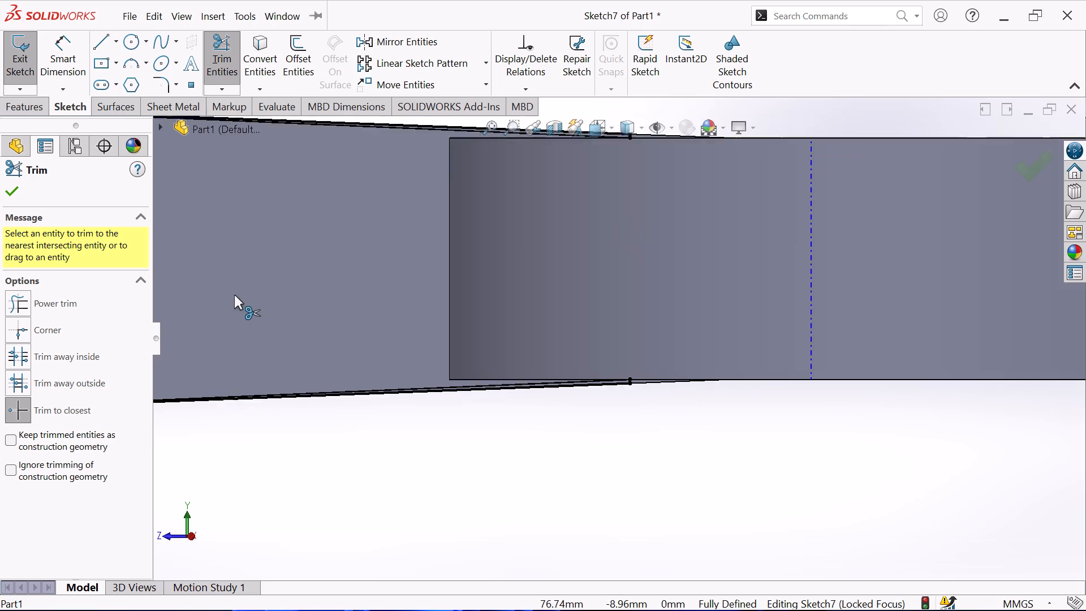
scroll(234, 295, "up", 6)
scroll(468, 317, "down", 2)
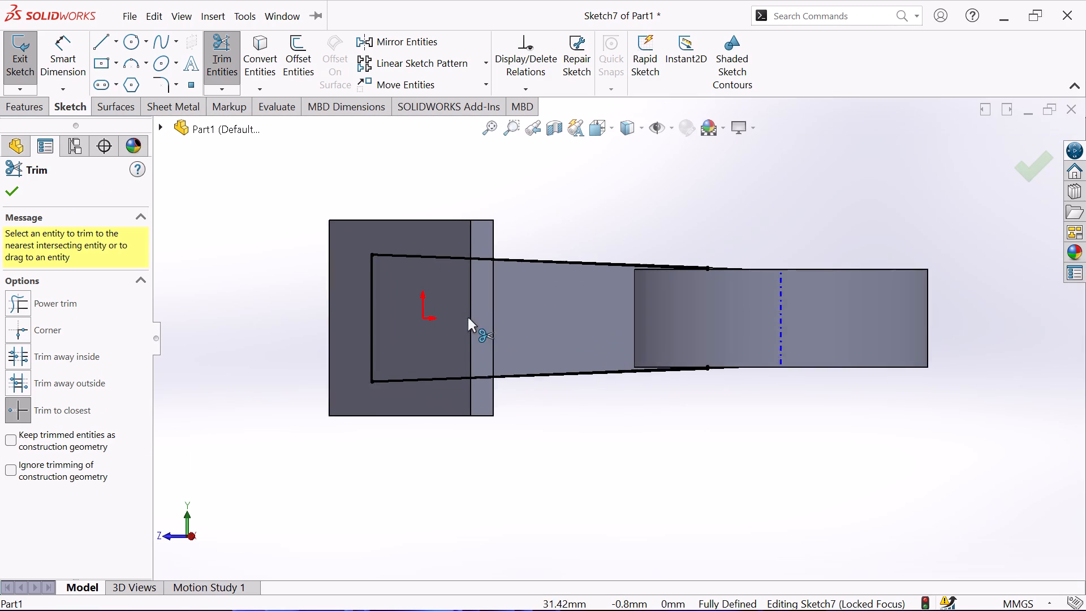
scroll(468, 317, "down", 2)
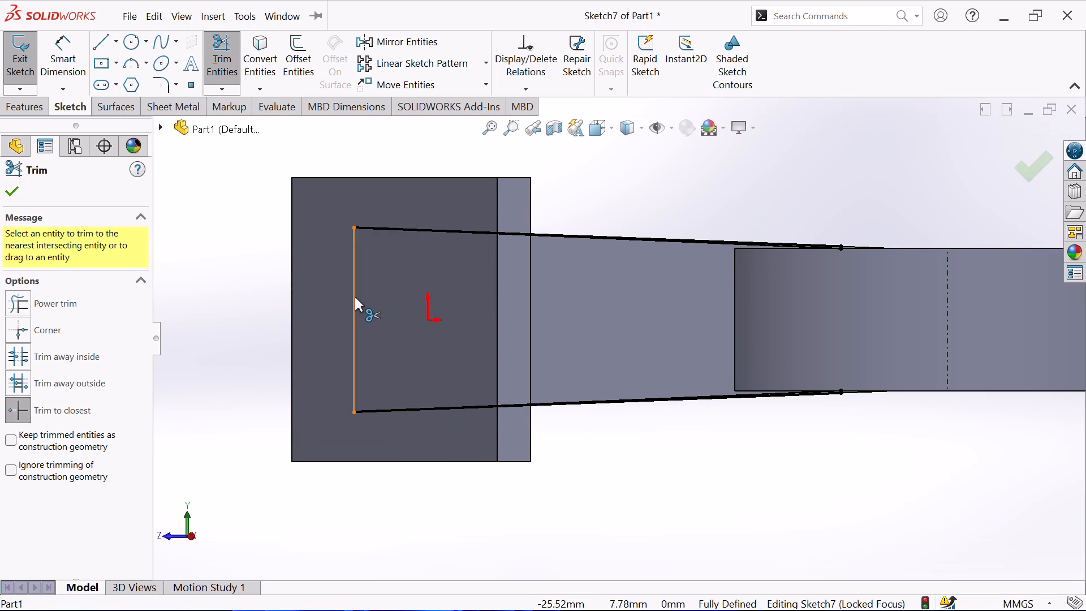
left_click(354, 296)
right_click(610, 204)
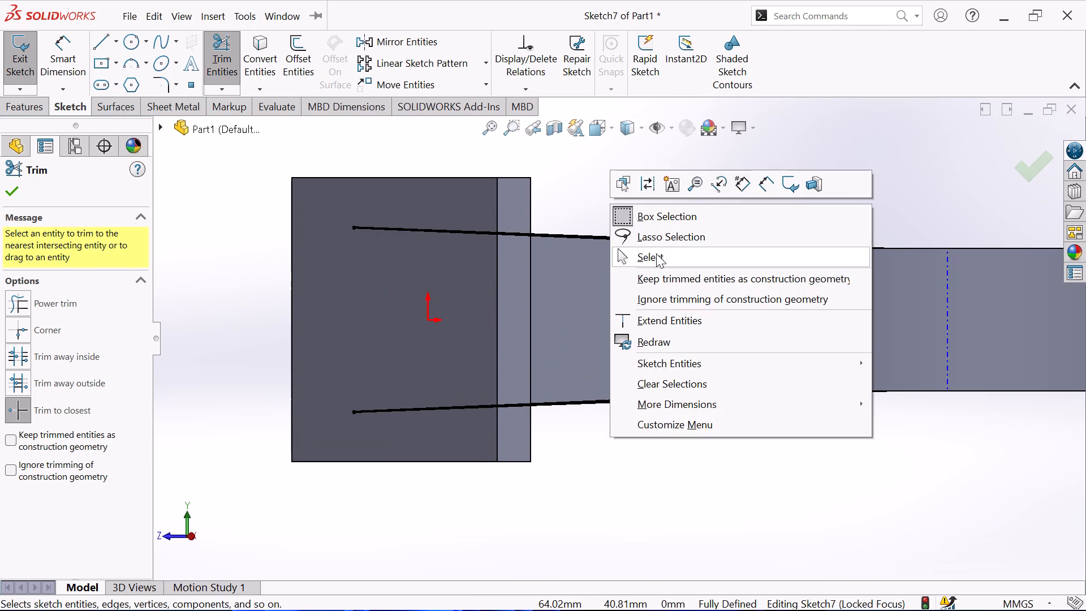
left_click(656, 253)
Cut the two wedge profiles through the support with a Blind Extruded Cut 15 mm deep.
left_click(8, 111)
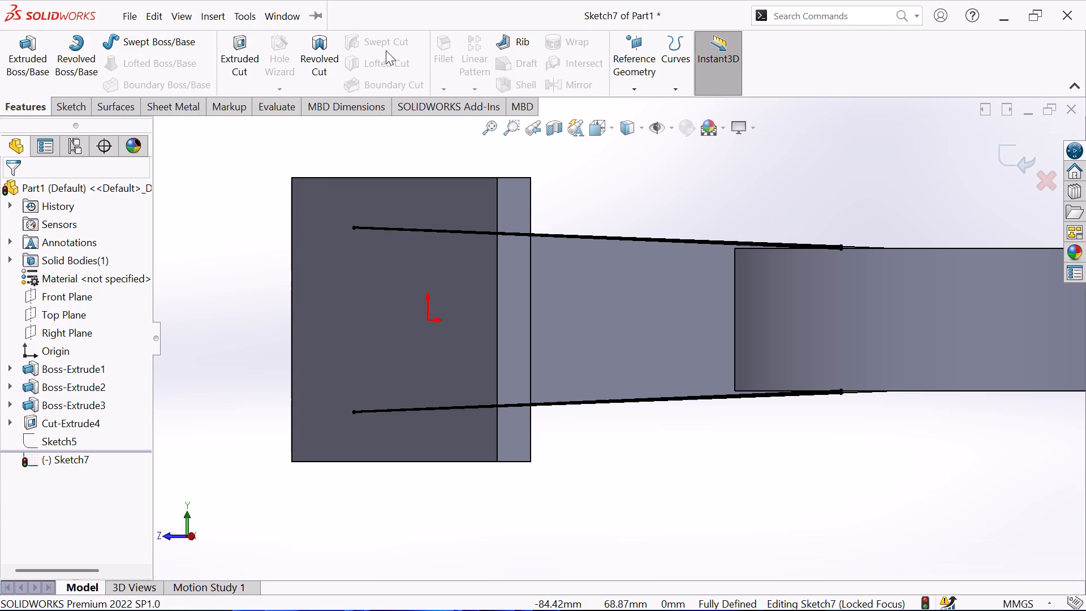
left_click(238, 38)
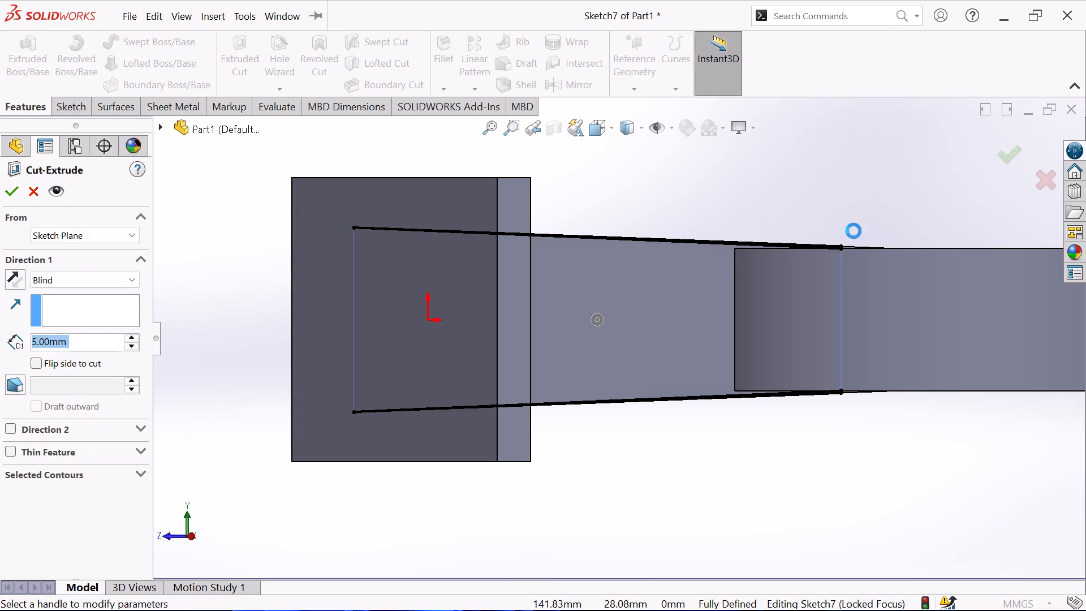
scroll(854, 230, "up", 1)
middle_click_drag(854, 230, 712, 233)
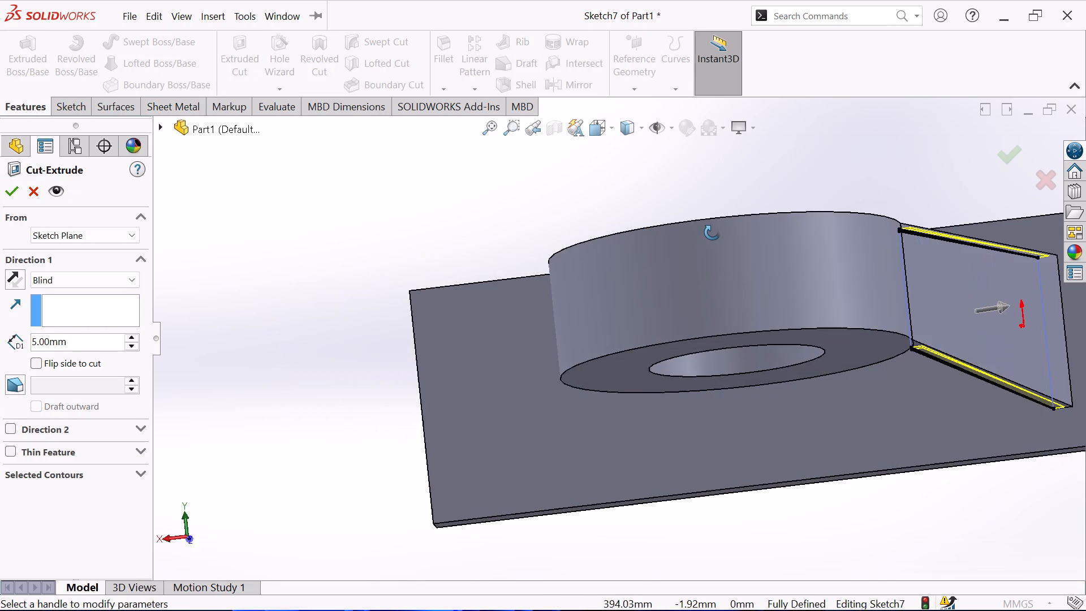
middle_click_drag(712, 233, 722, 189)
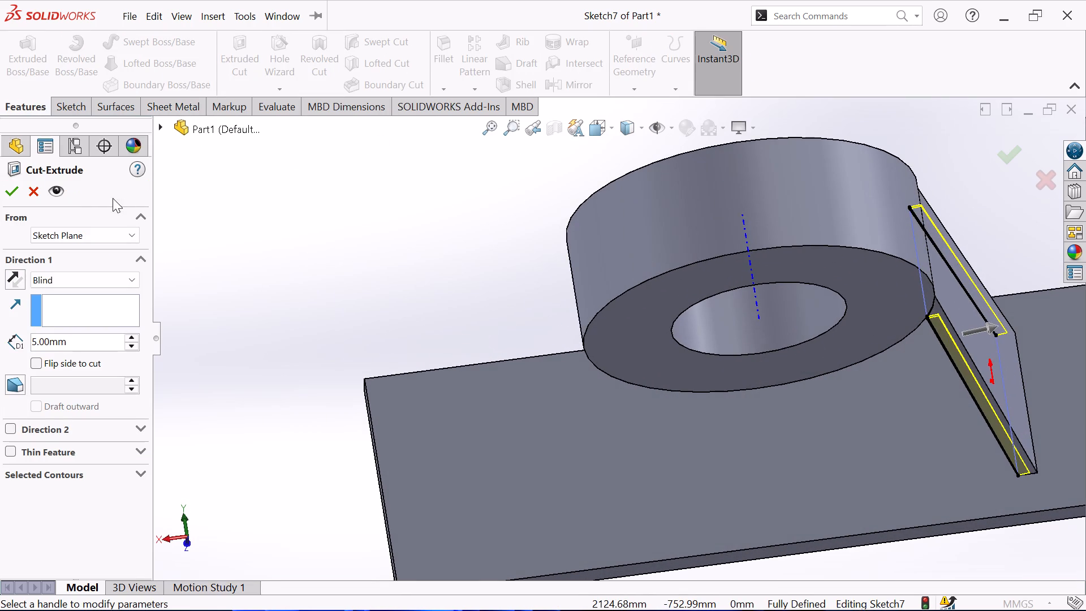
middle_click_drag(634, 283, 640, 213)
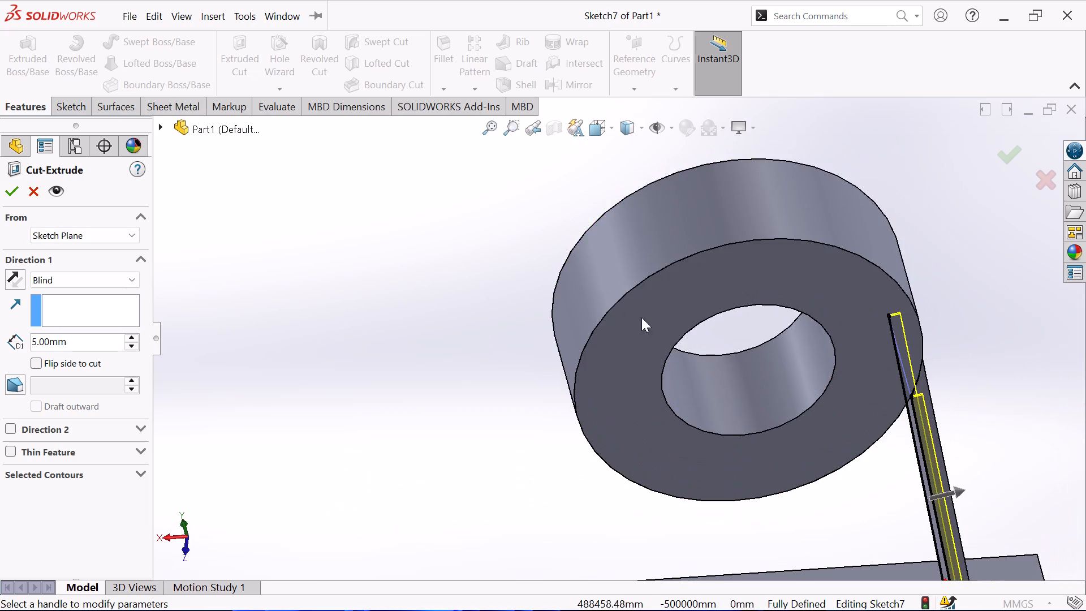
scroll(647, 365, "up", 4)
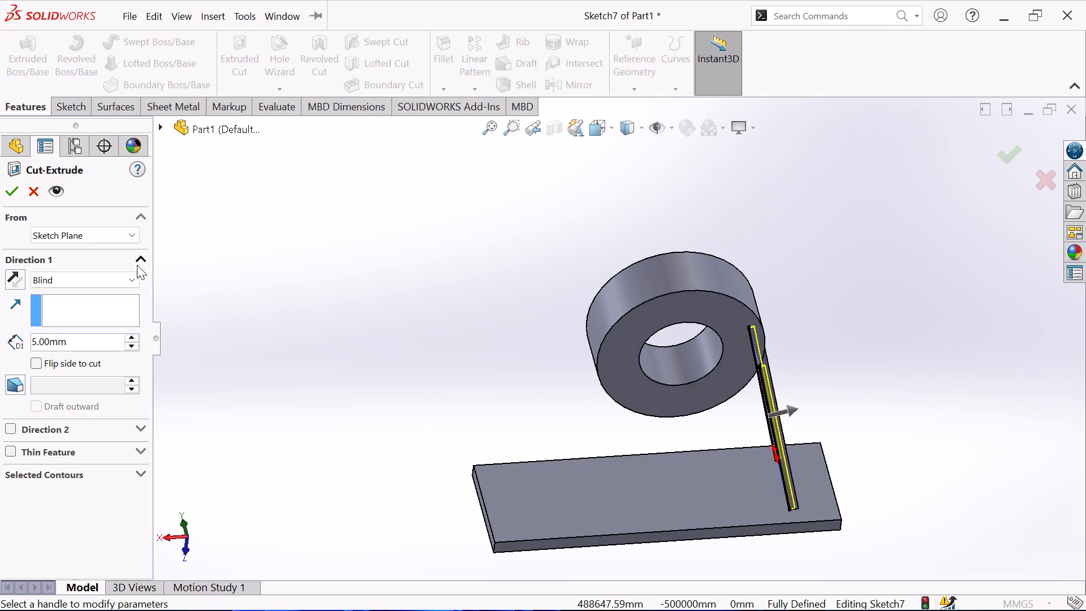
left_click(138, 337)
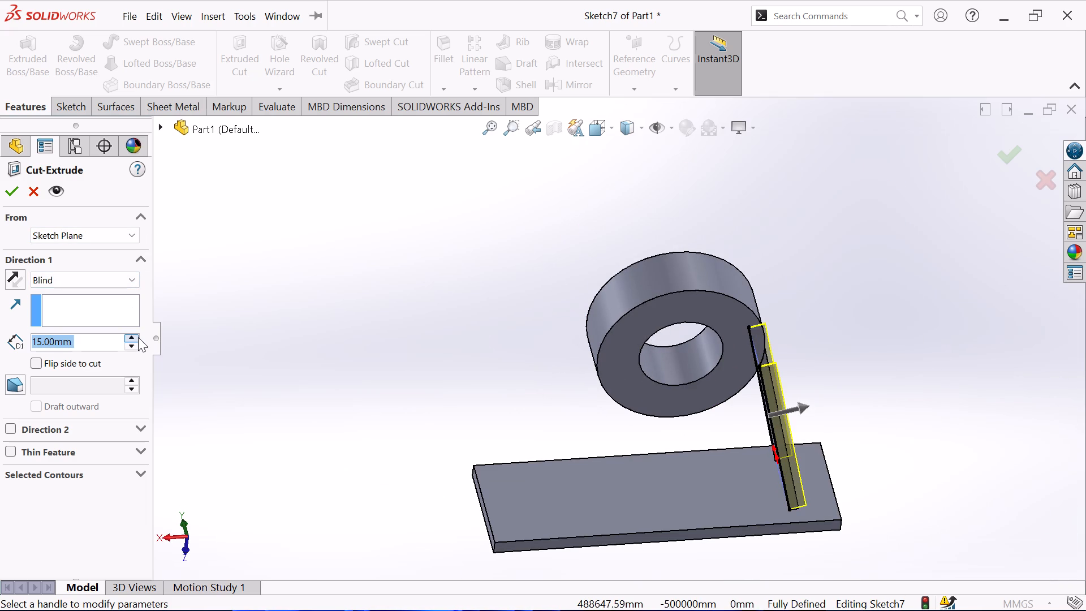
left_click(12, 192)
left_click(272, 247)
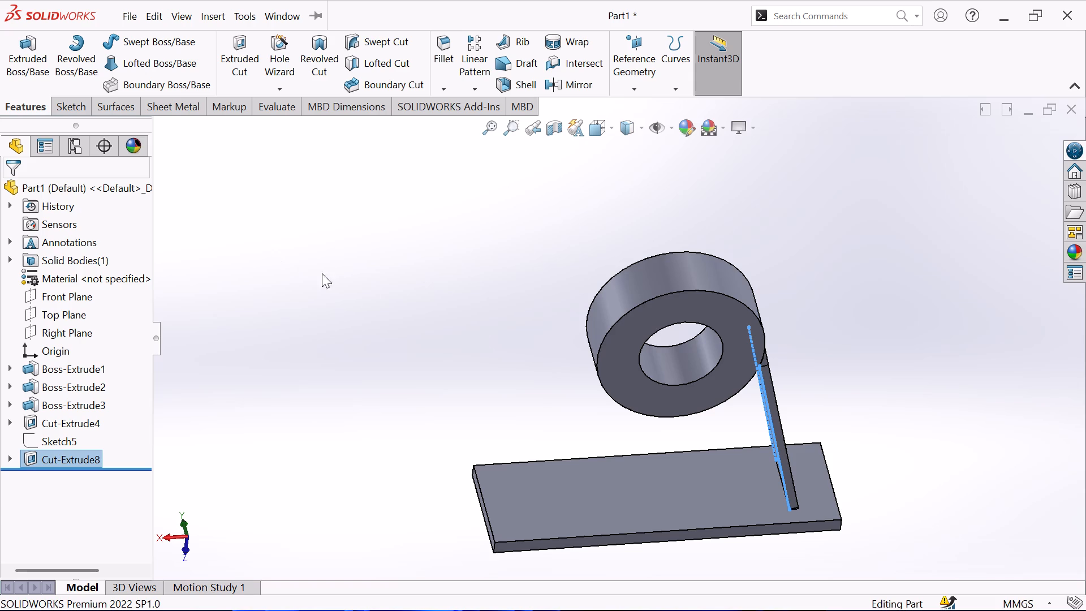
Examine the tapered support from several angles, including its joint with the ring and its foot on the base plate.
middle_click_drag(513, 320, 443, 337)
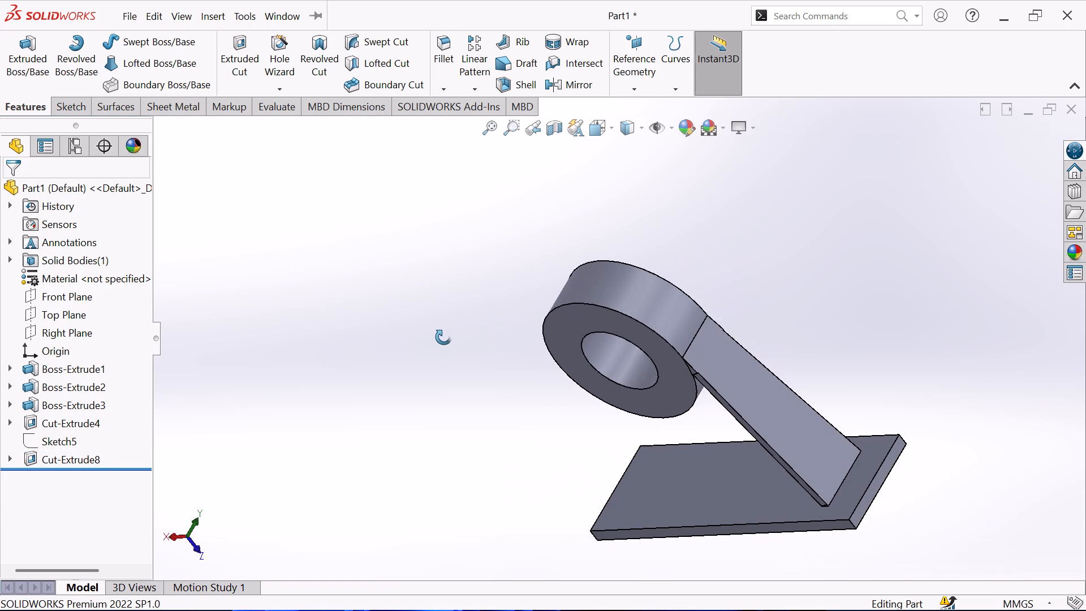
middle_click_drag(443, 337, 402, 377)
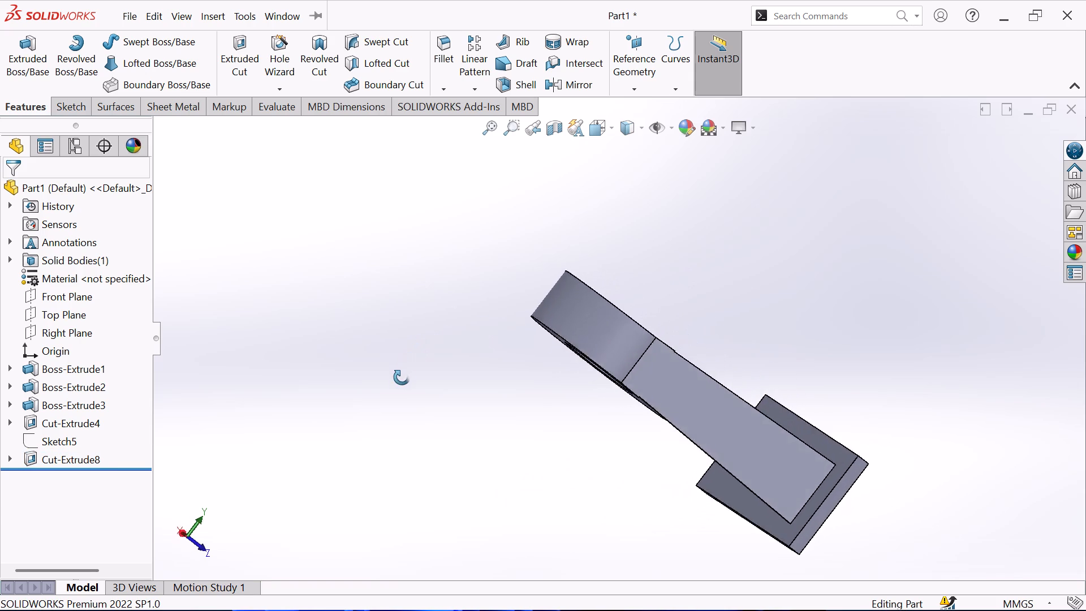
middle_click_drag(402, 377, 439, 276)
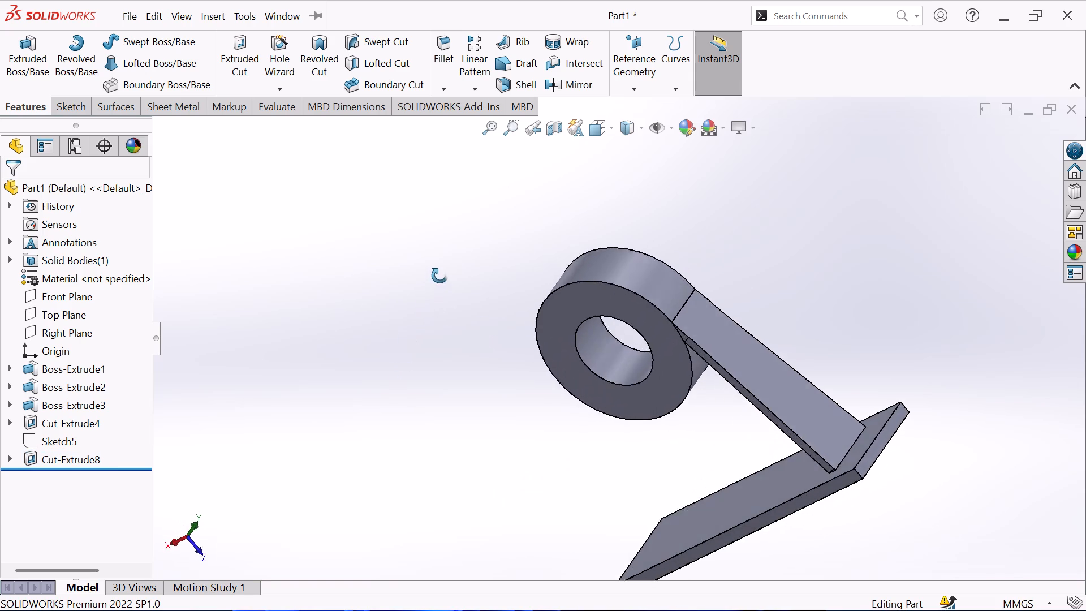
middle_click_drag(439, 276, 522, 170)
scroll(916, 421, "down", 2)
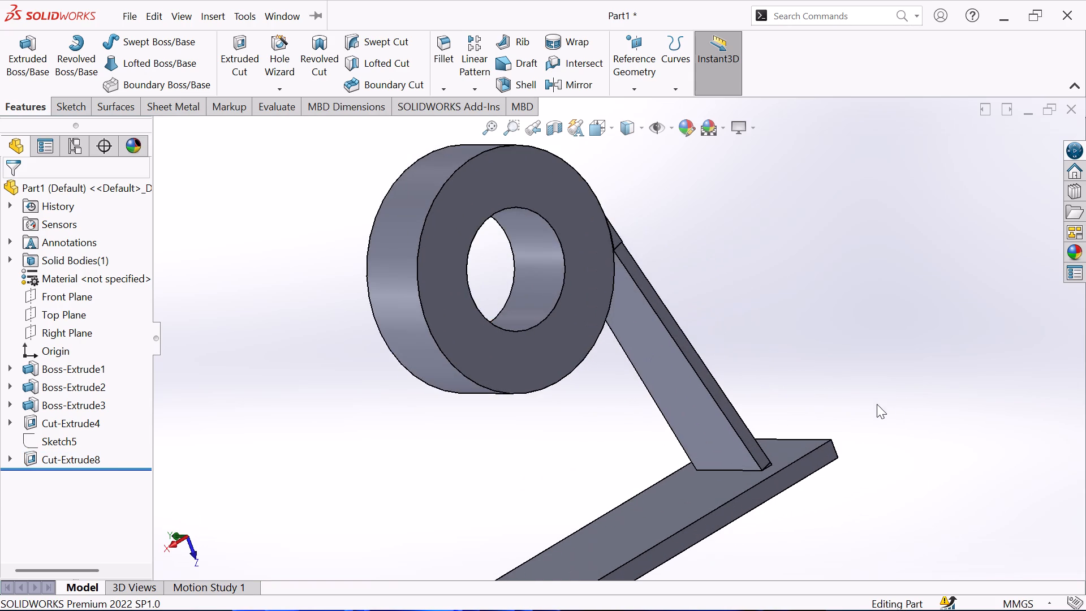
middle_click_drag(876, 396, 897, 394)
scroll(661, 442, "down", 3)
scroll(803, 444, "down", 4)
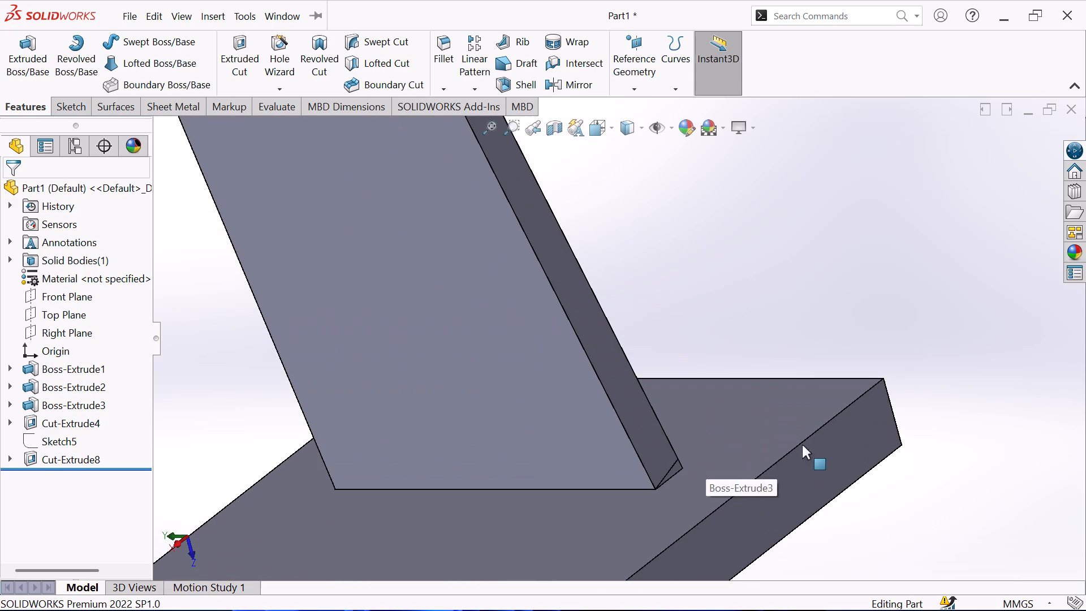
scroll(722, 427, "down", 1)
middle_click_drag(717, 441, 690, 491)
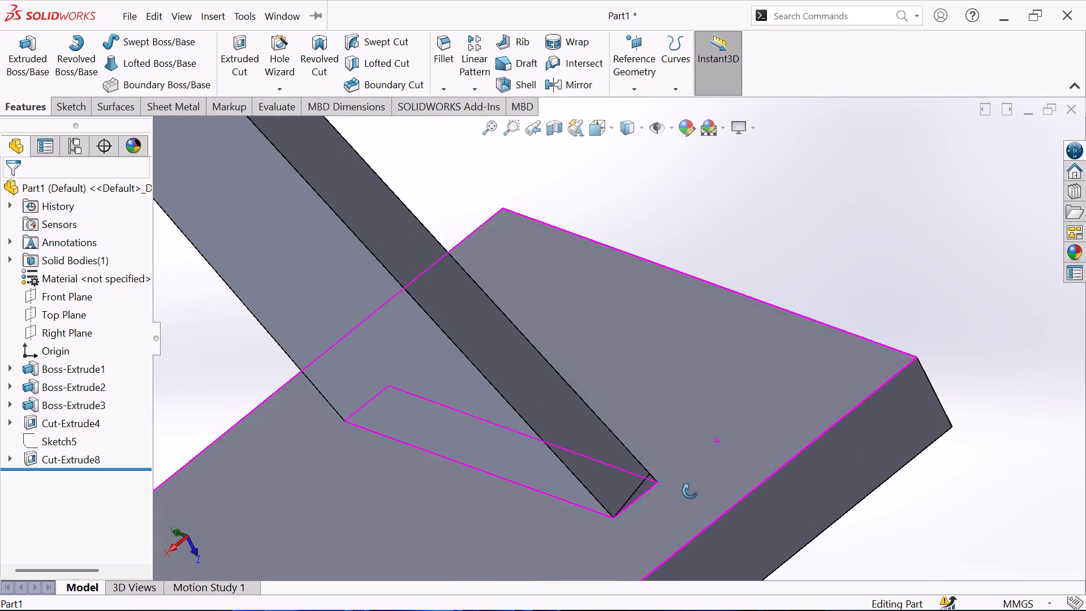
middle_click_drag(690, 491, 689, 492)
middle_click_drag(690, 489, 757, 483)
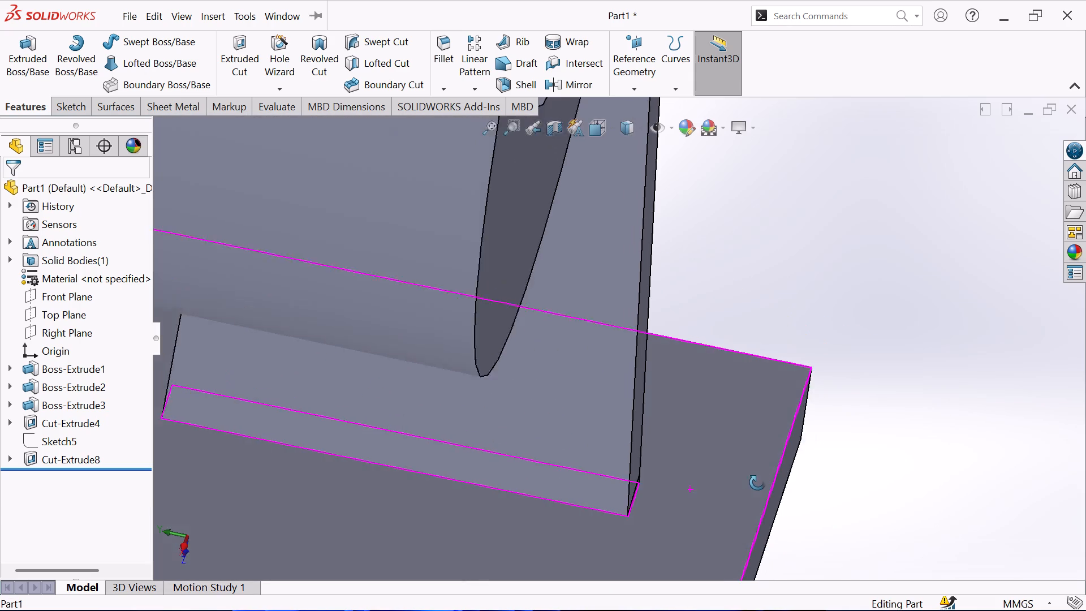
middle_click_drag(757, 483, 677, 610)
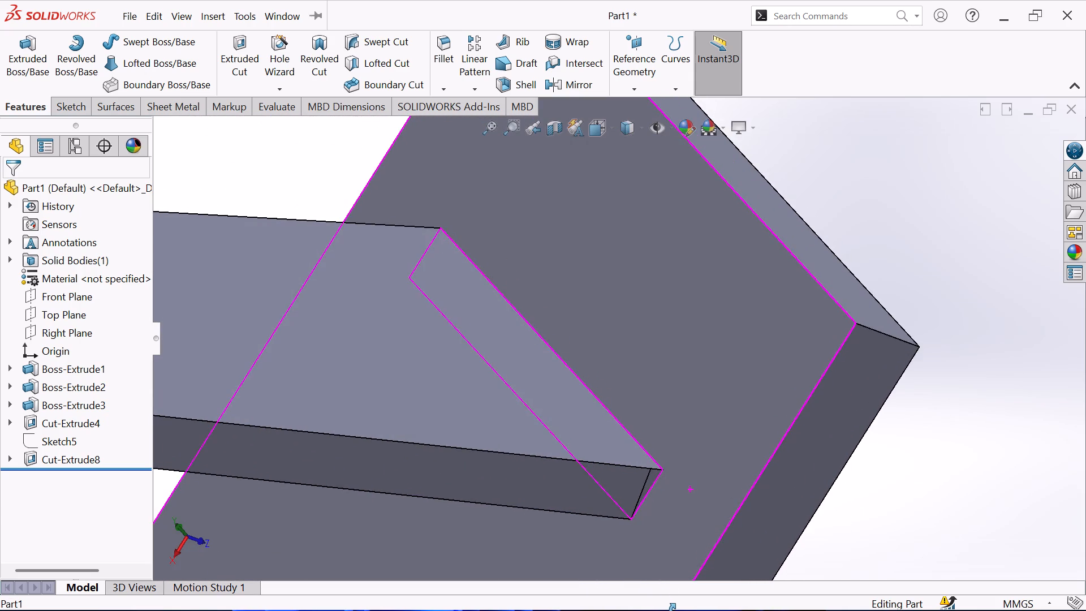
middle_click_drag(677, 610, 745, 477)
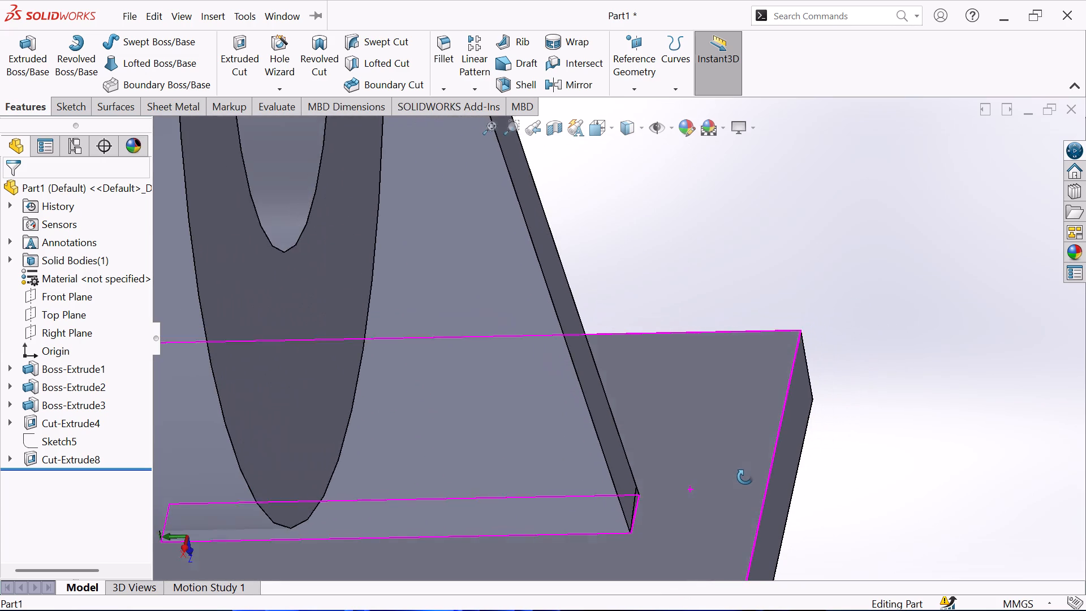
Examine the support's tapered side and its narrow foot edge where it meets the base plate.
middle_click_drag(745, 477, 720, 498)
scroll(639, 527, "down", 4)
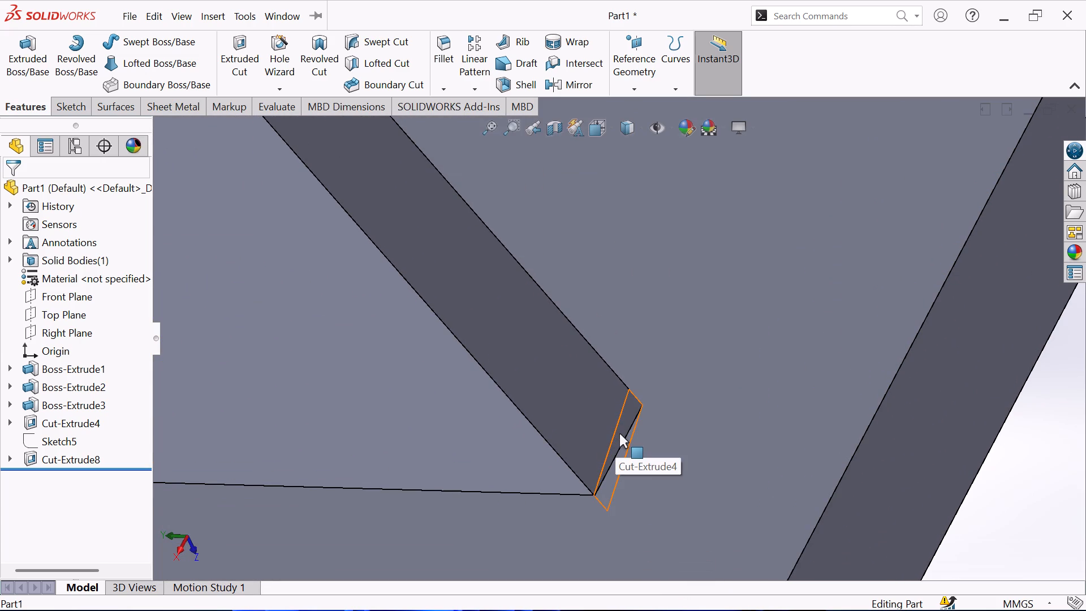
middle_click_drag(717, 471, 747, 486)
scroll(612, 410, "down", 2)
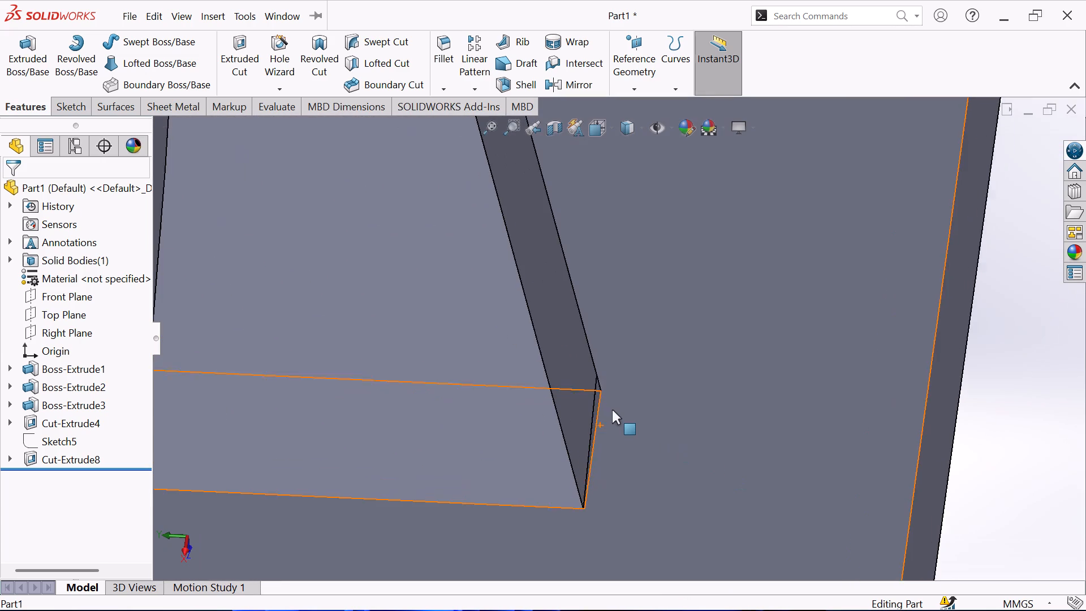
scroll(612, 410, "down", 11)
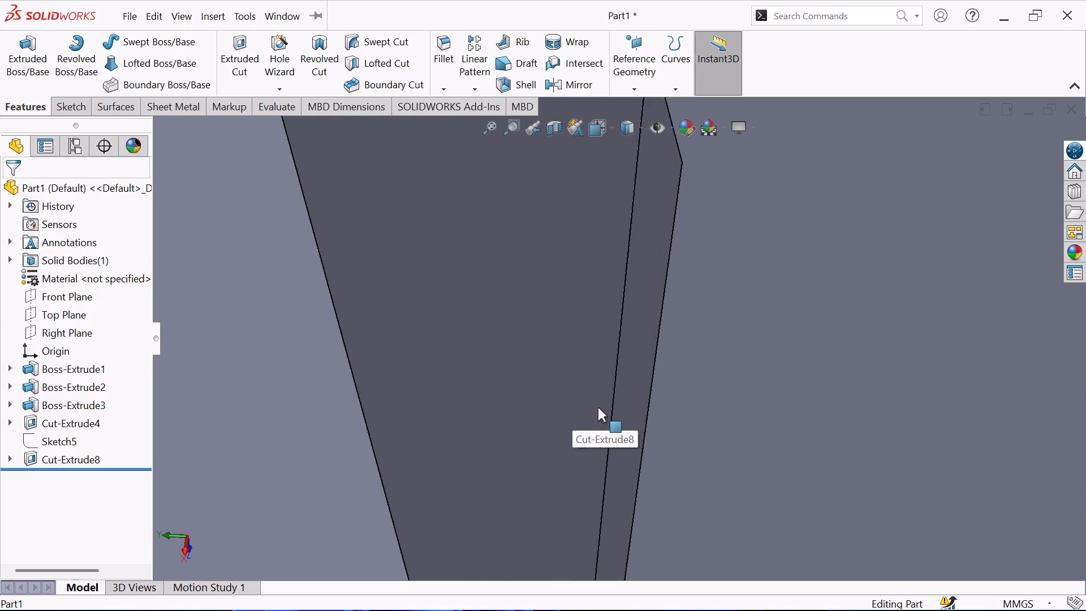
scroll(598, 407, "down", 15)
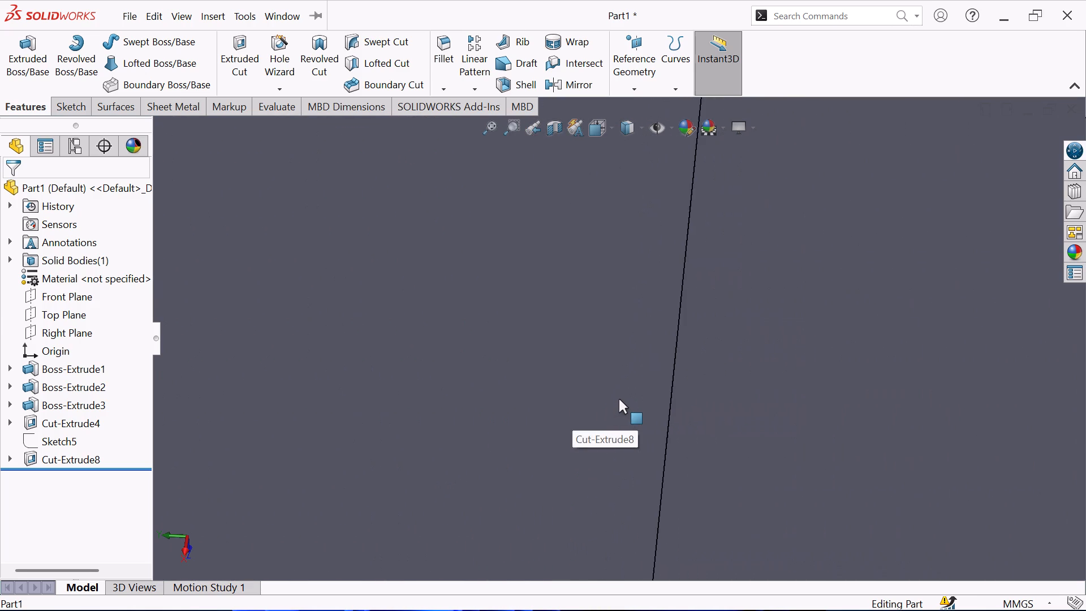
scroll(620, 399, "down", 2)
scroll(773, 415, "up", 13)
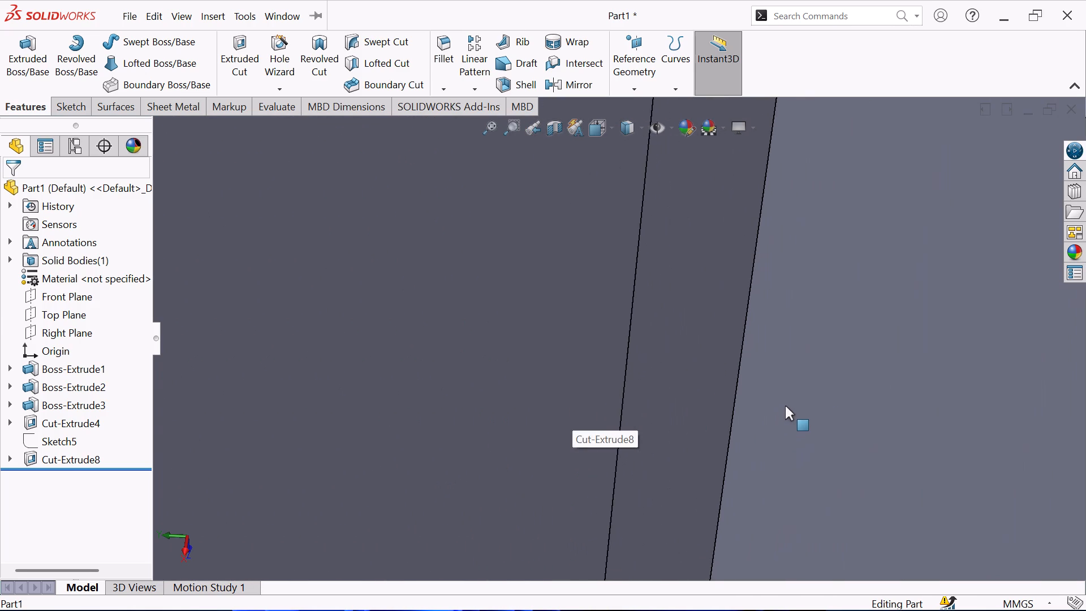
scroll(839, 388, "up", 7)
middle_click_drag(844, 384, 846, 382)
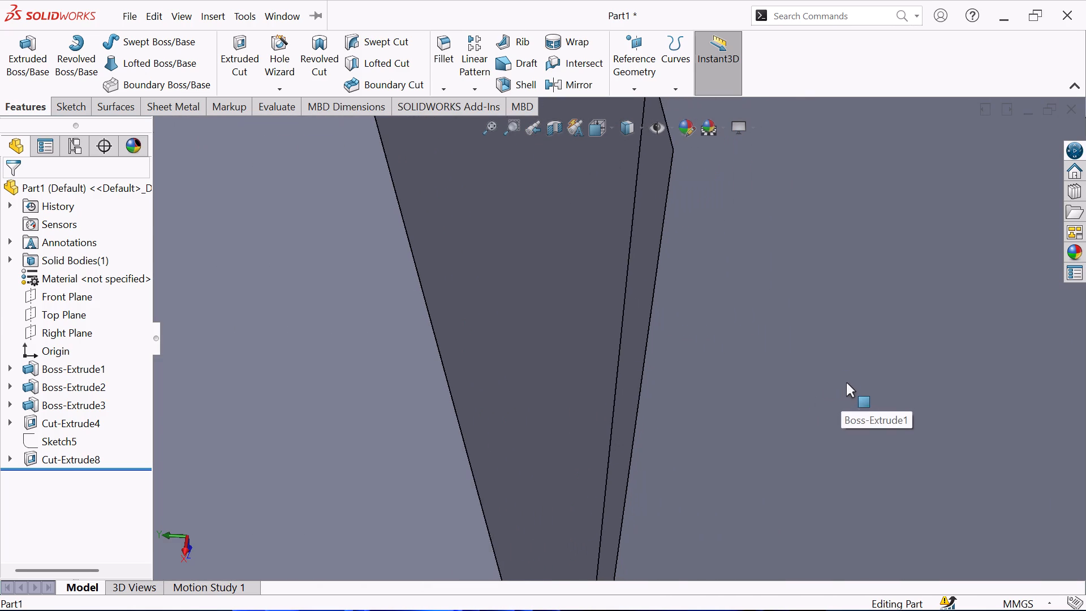
middle_click_drag(846, 382, 856, 371)
middle_click_drag(956, 415, 916, 412)
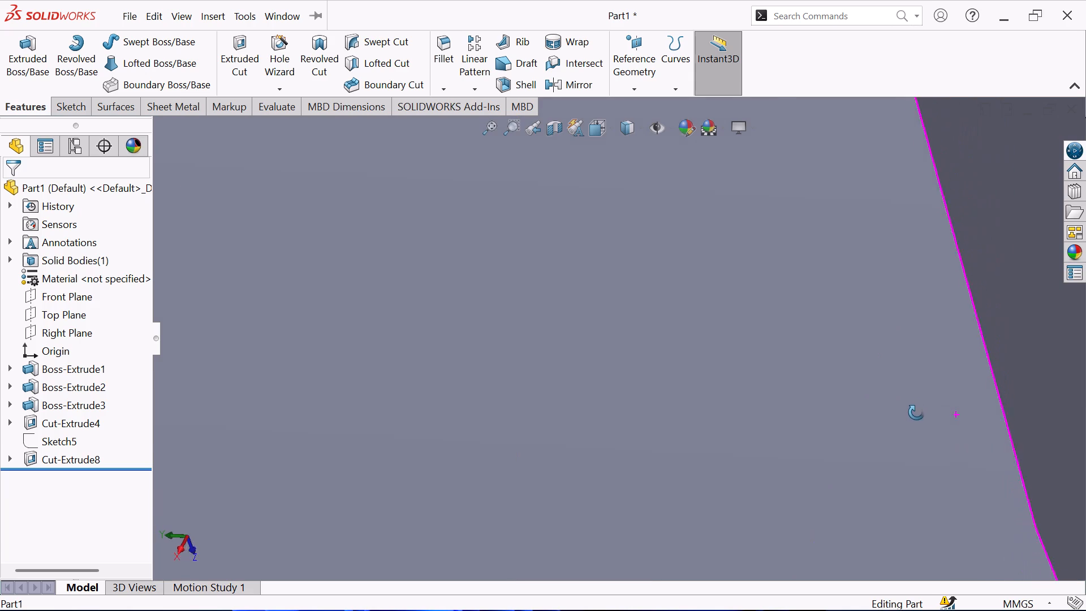
middle_click_drag(916, 412, 907, 446)
scroll(908, 435, "up", 19)
scroll(1029, 258, "down", 3)
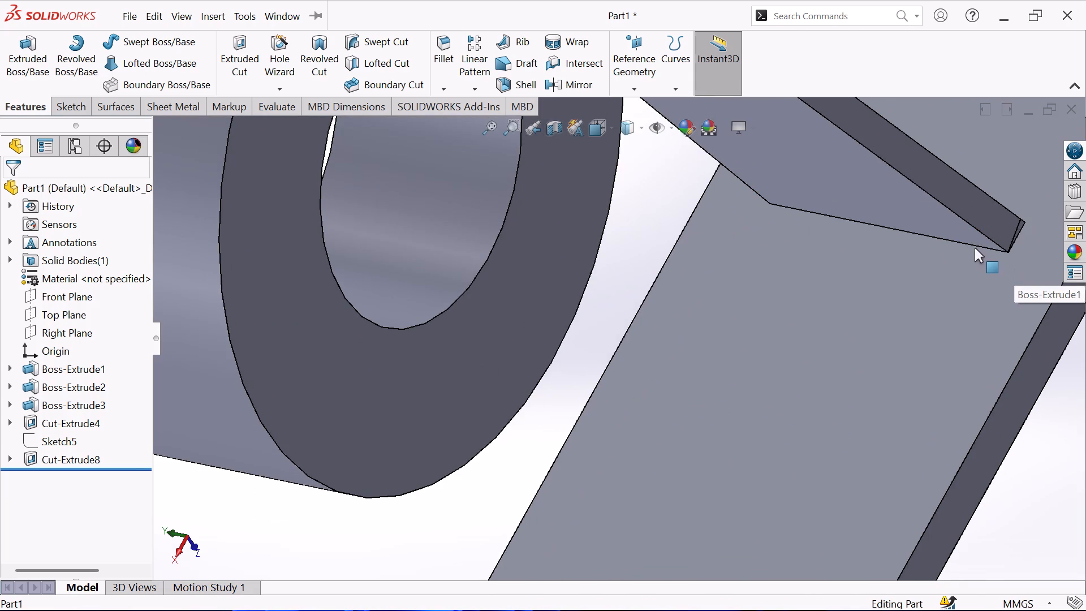
scroll(1002, 229, "up", 4)
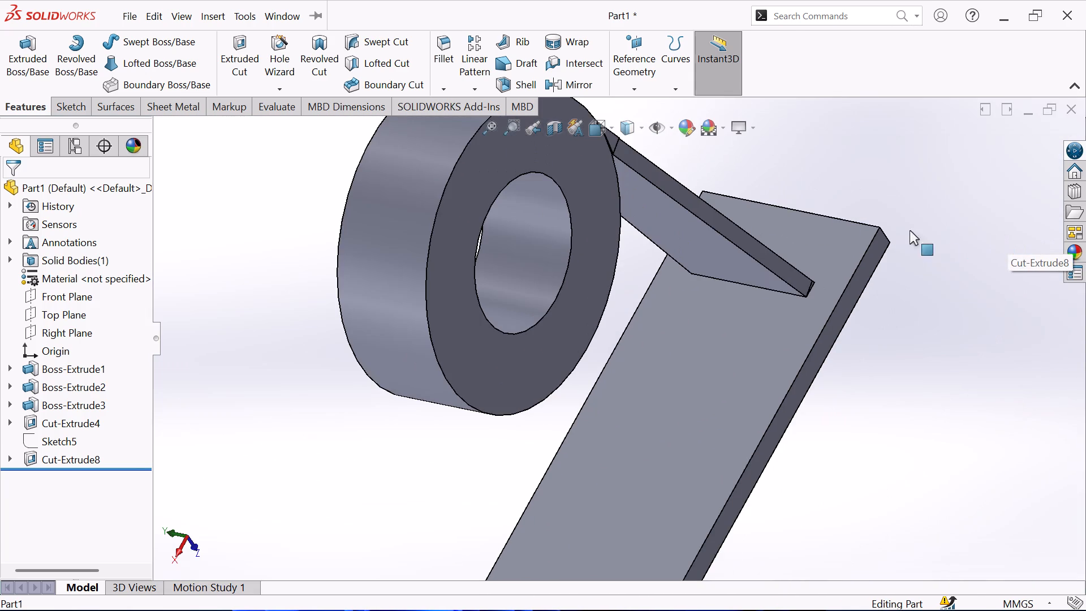
scroll(757, 190, "up", 3)
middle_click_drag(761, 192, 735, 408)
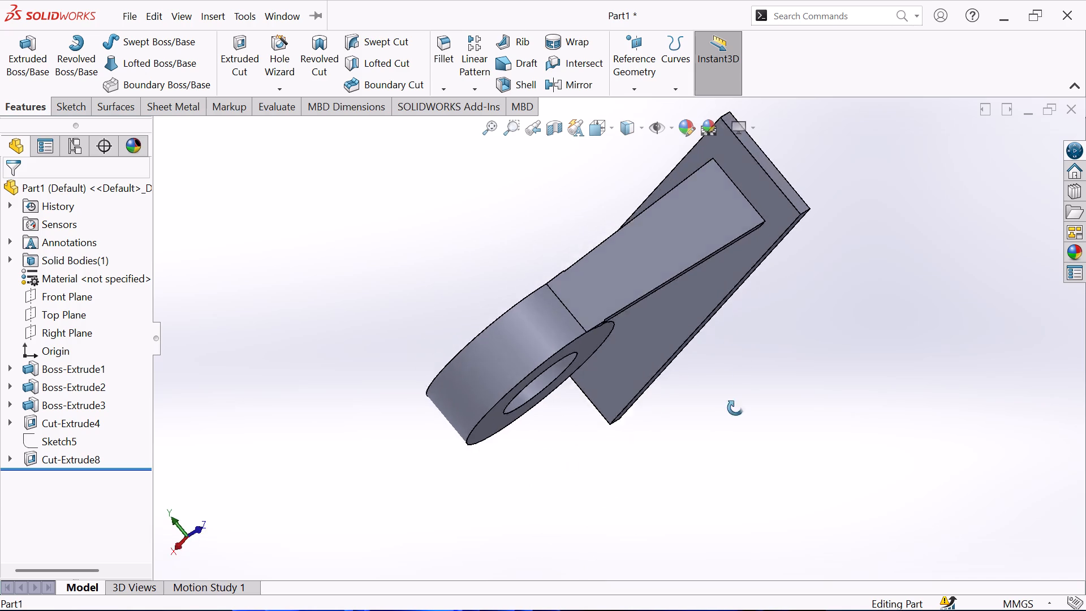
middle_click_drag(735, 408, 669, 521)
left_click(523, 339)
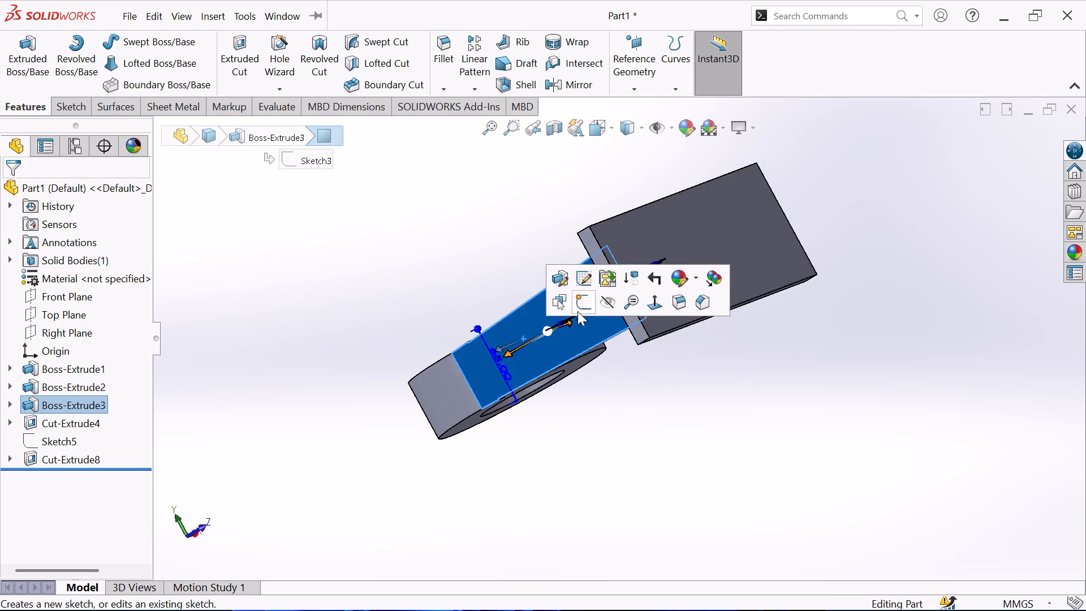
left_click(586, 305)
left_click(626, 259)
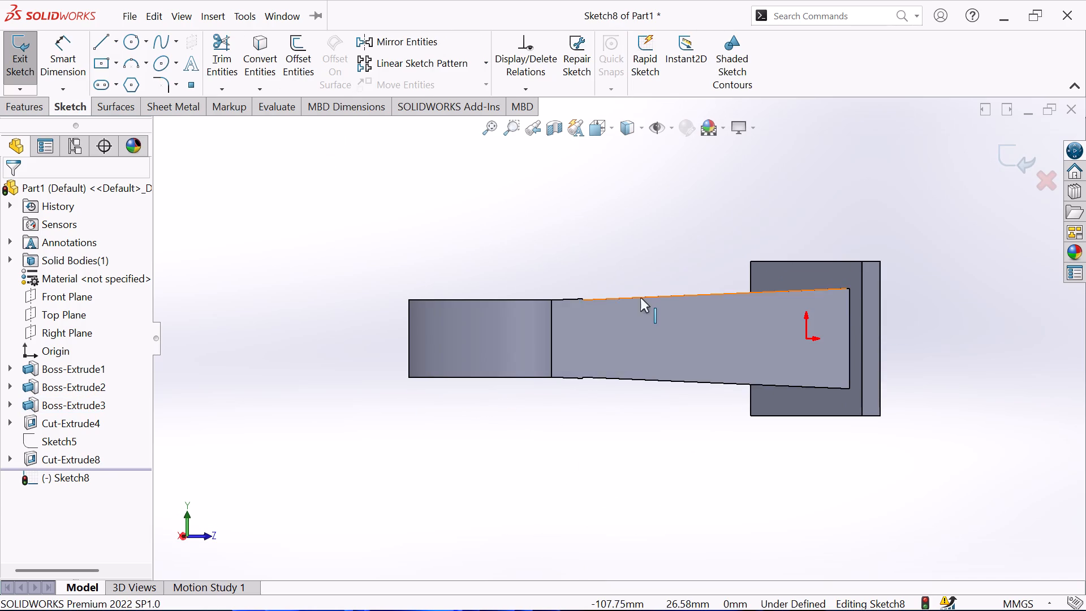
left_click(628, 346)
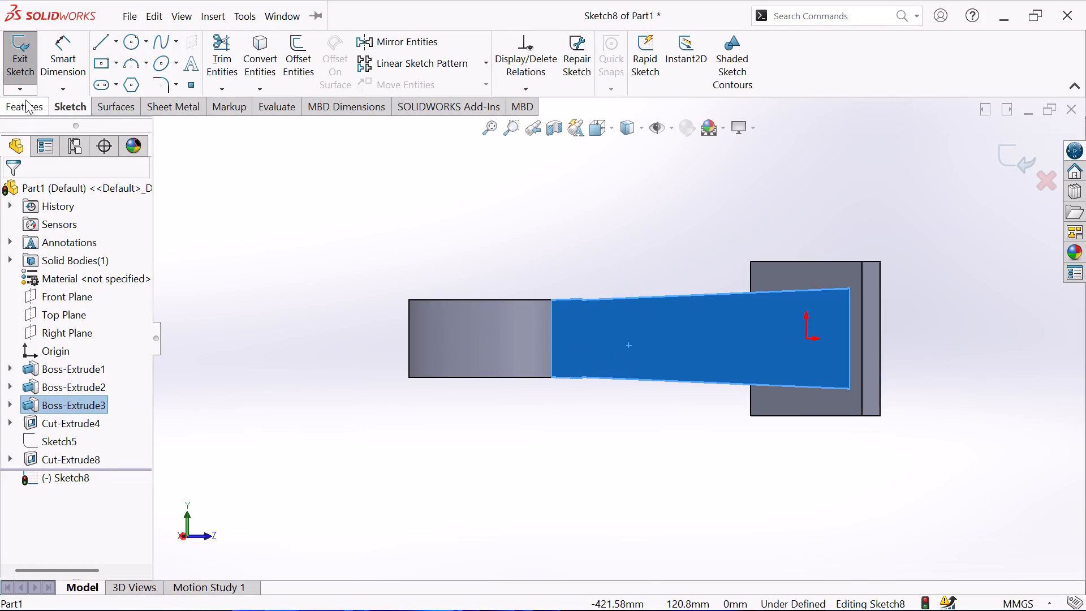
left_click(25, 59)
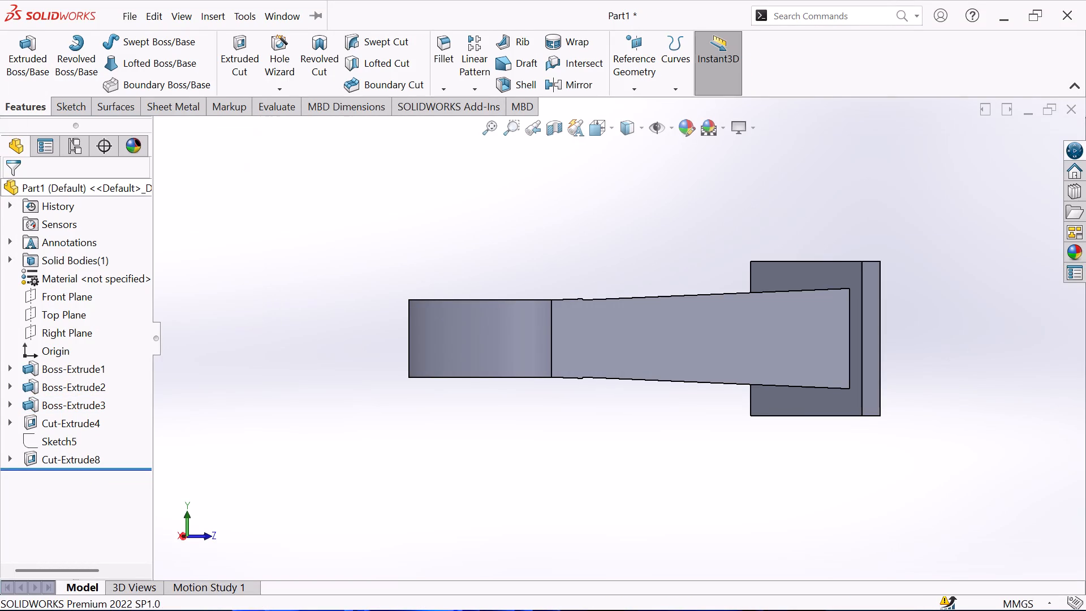
Start a sketch on the support's broad tapered face and convert the face's outline into sketch lines.
left_click(599, 341)
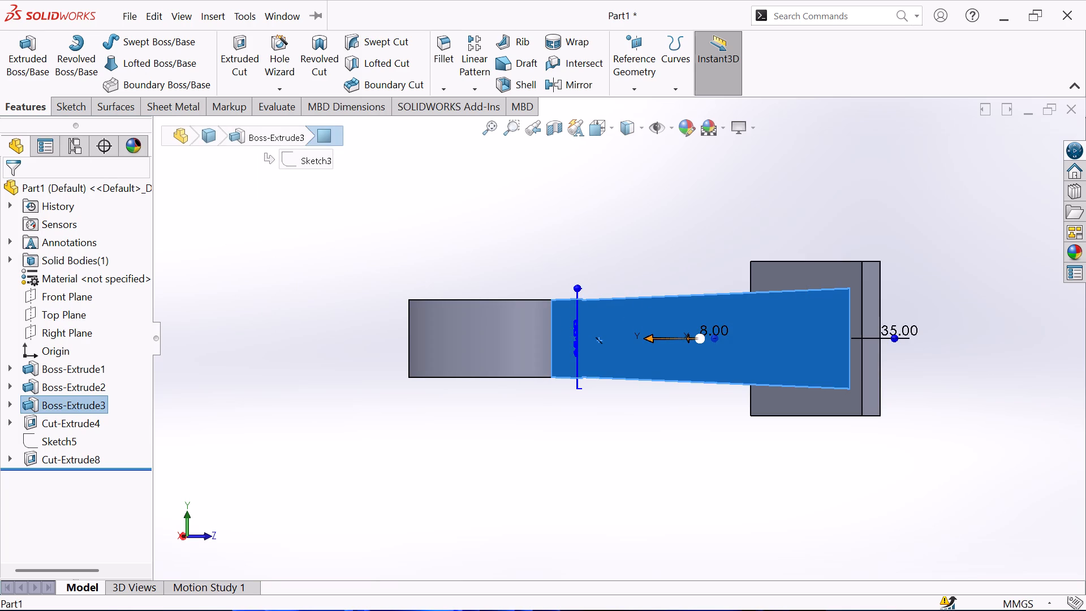
left_click(70, 111)
left_click(22, 50)
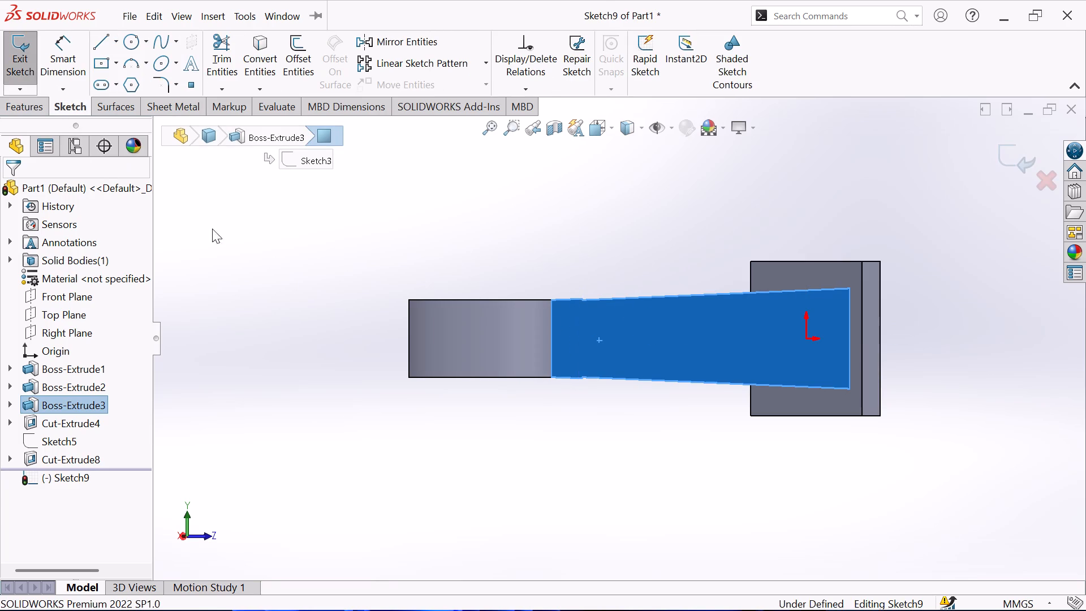
left_click(252, 64)
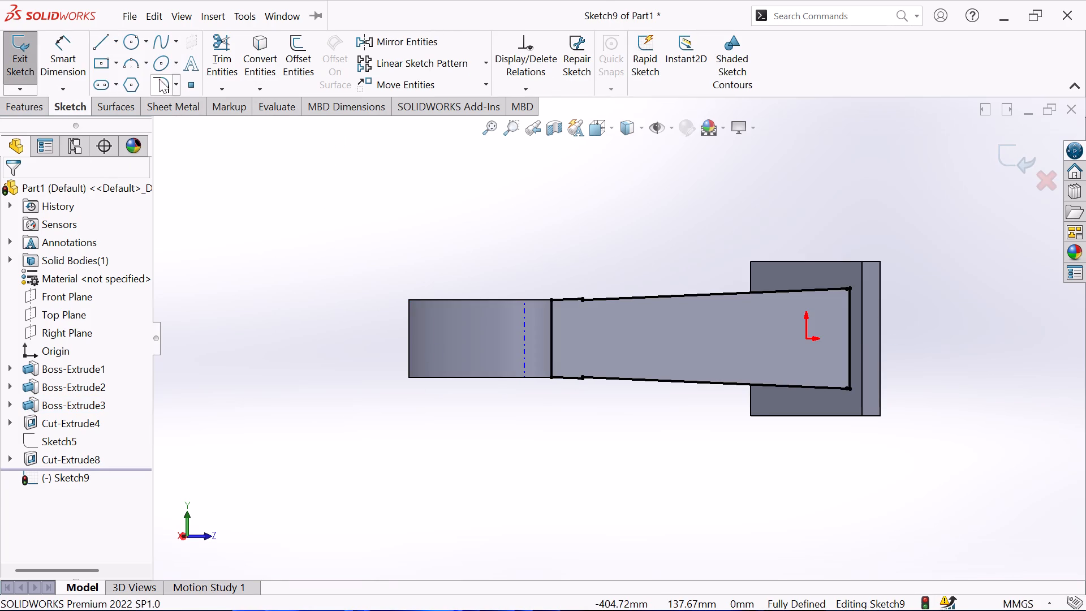
Draw a line about 193.9 mm long from the outline's upper foot corner to the ring-end line, just below its upper corner.
left_click(98, 35)
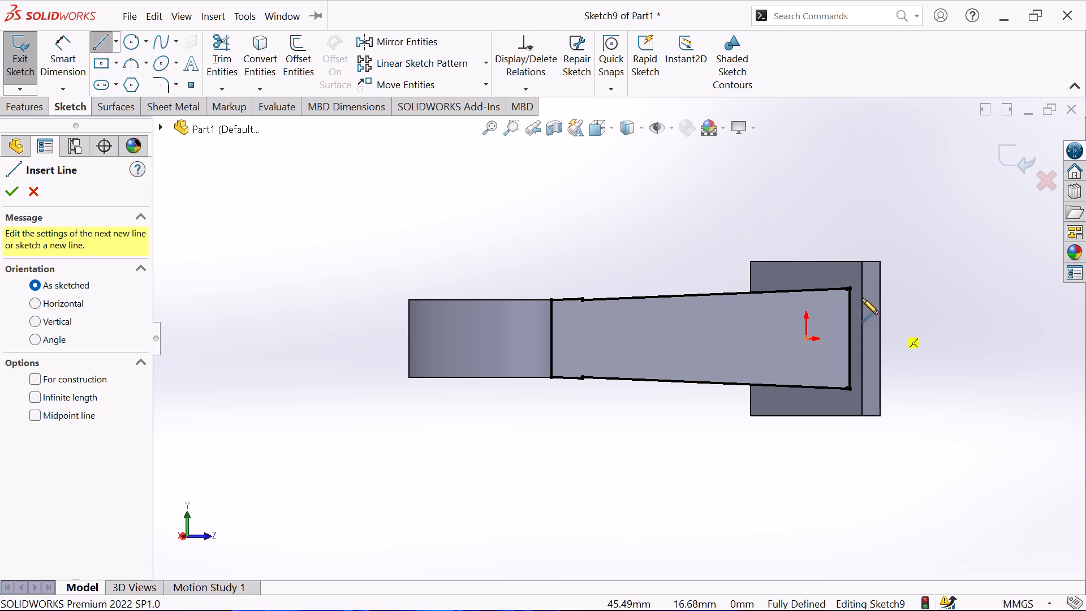
scroll(854, 302, "down", 4)
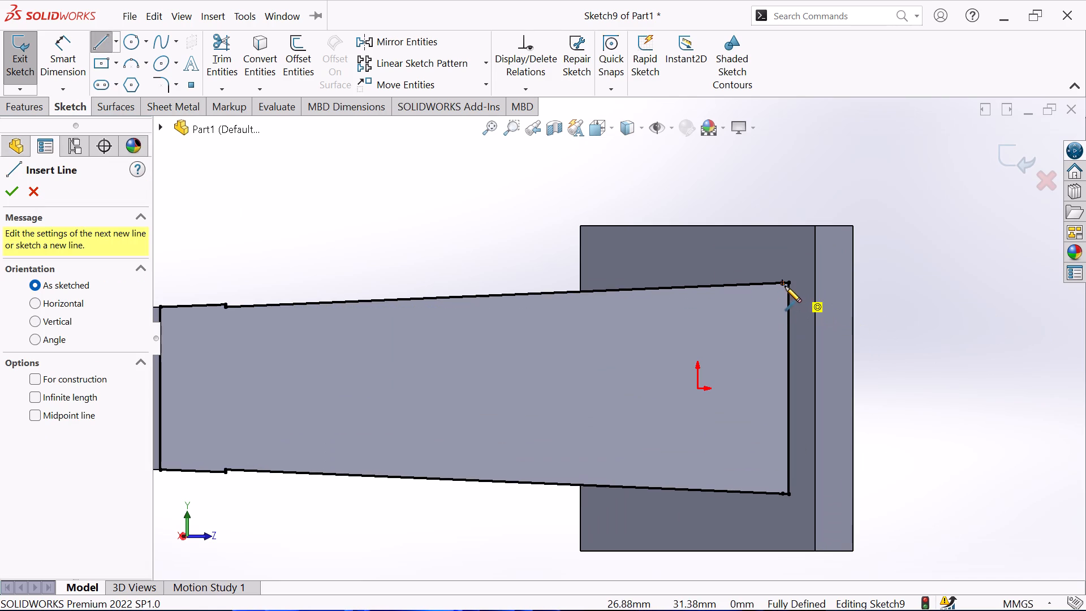
left_click(790, 284)
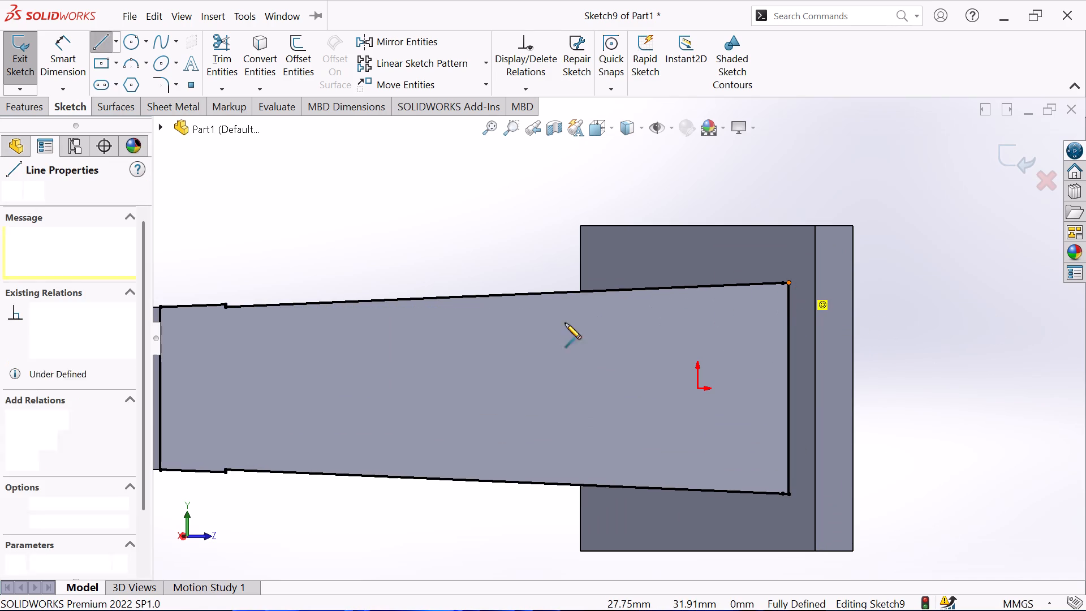
scroll(286, 408, "up", 3)
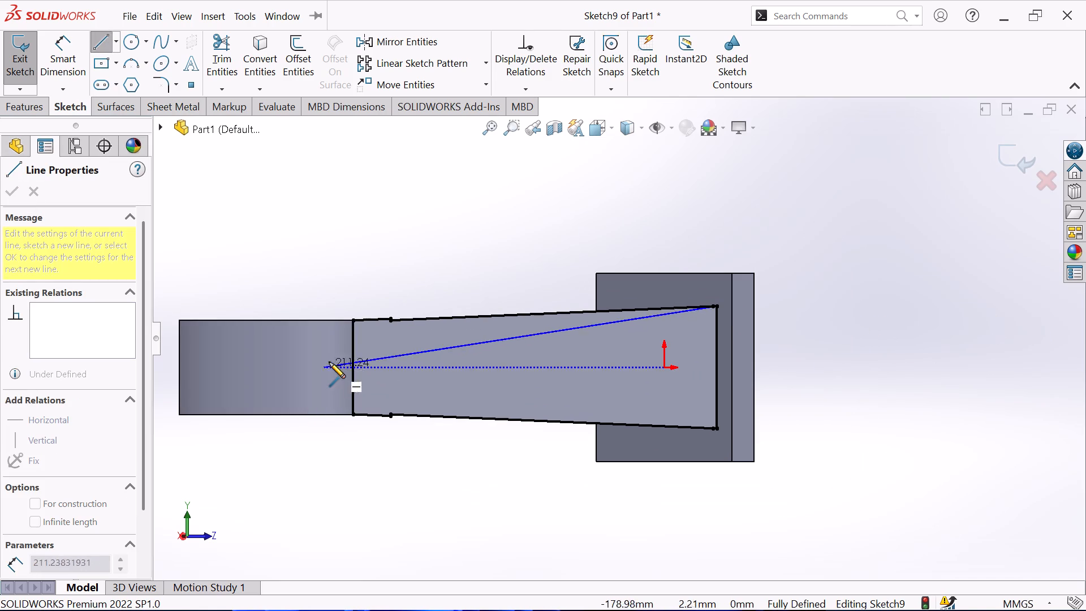
scroll(336, 351, "down", 2)
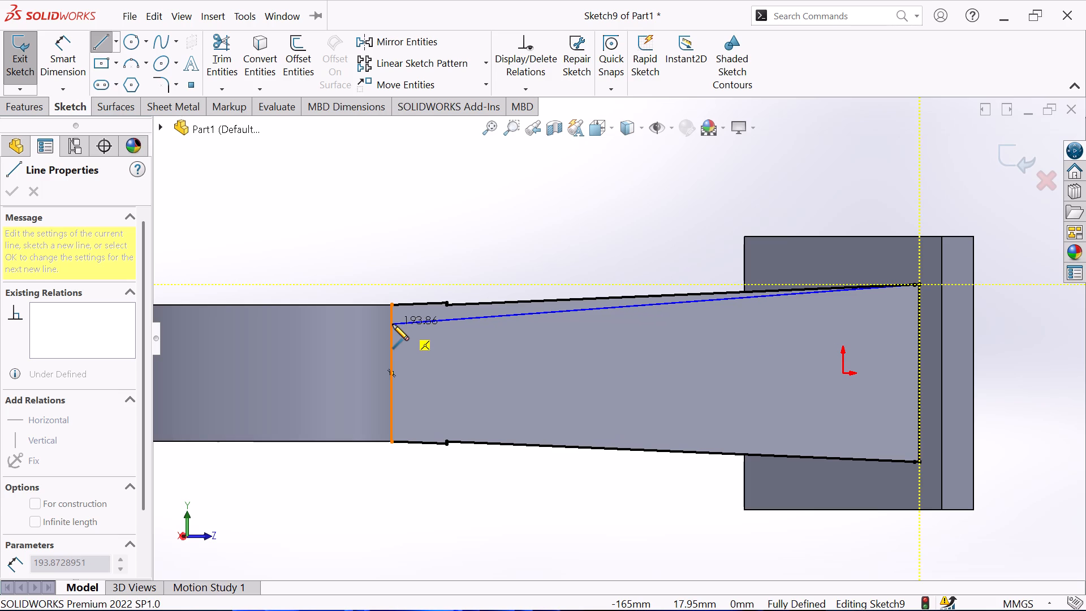
left_click(393, 324)
right_click(493, 248)
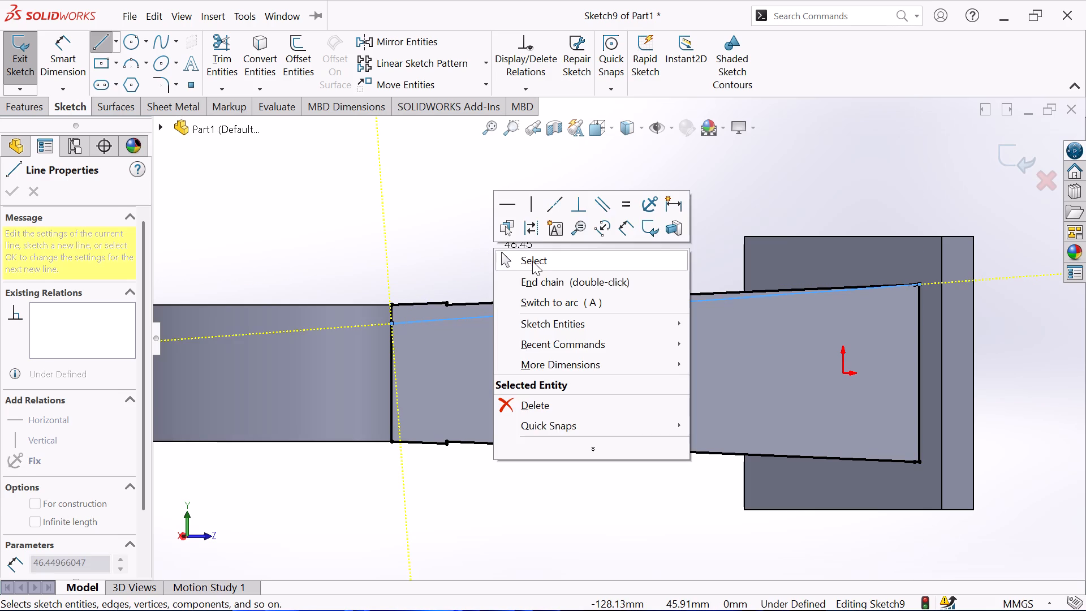
left_click(533, 259)
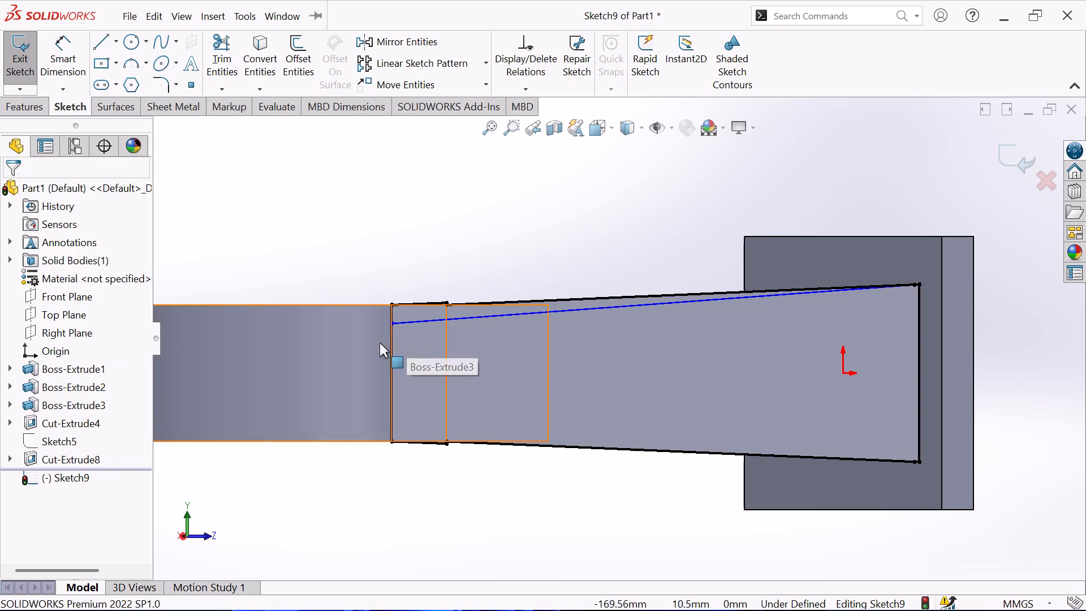
Dimension the gap between the ring-end line's upper corner and the new line's endpoint as 7 mm.
scroll(367, 328, "down", 1)
scroll(428, 298, "down", 5)
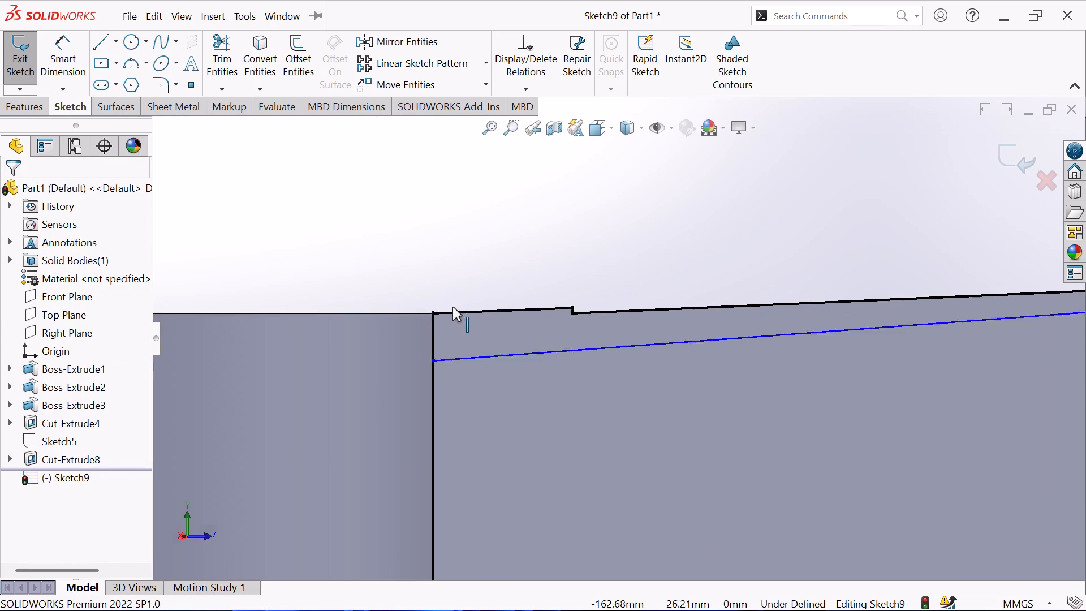
scroll(453, 307, "down", 1)
scroll(488, 354, "down", 3)
scroll(477, 347, "up", 4)
scroll(558, 377, "up", 3)
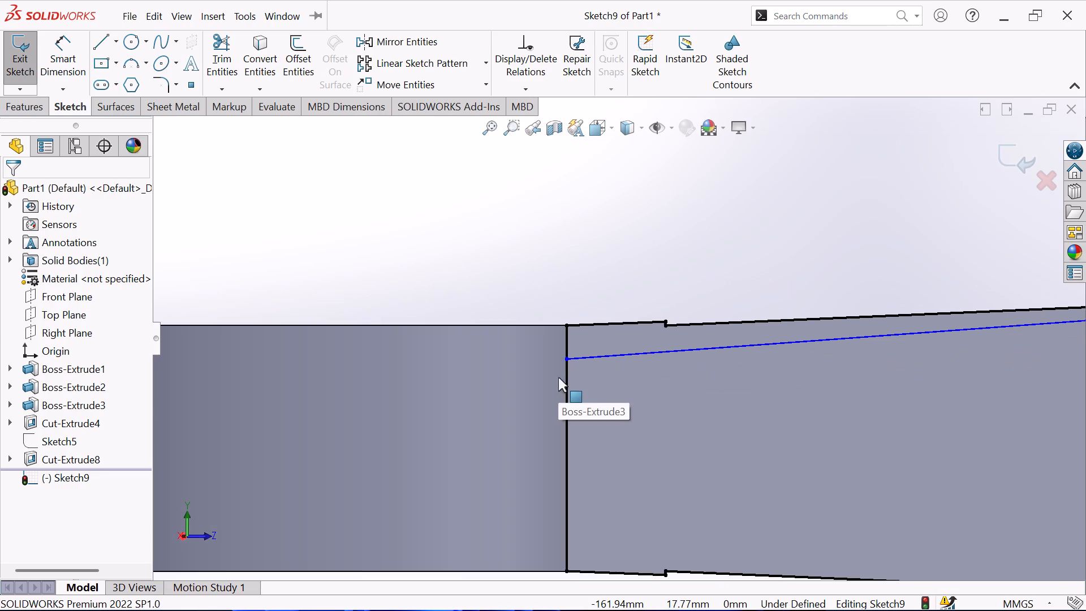
scroll(672, 382, "up", 1)
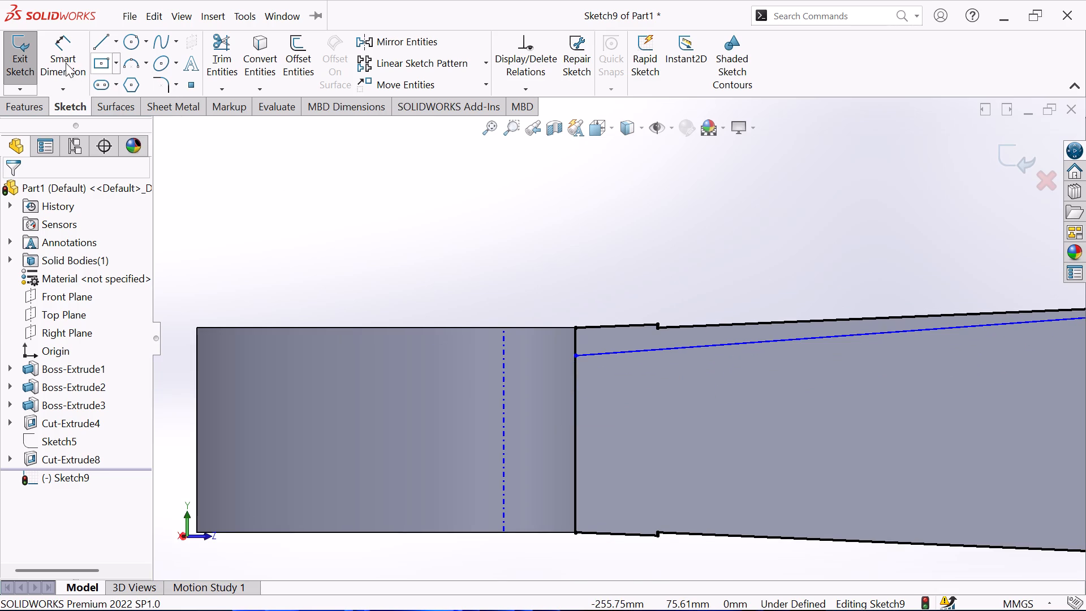
left_click(66, 63)
left_click(575, 326)
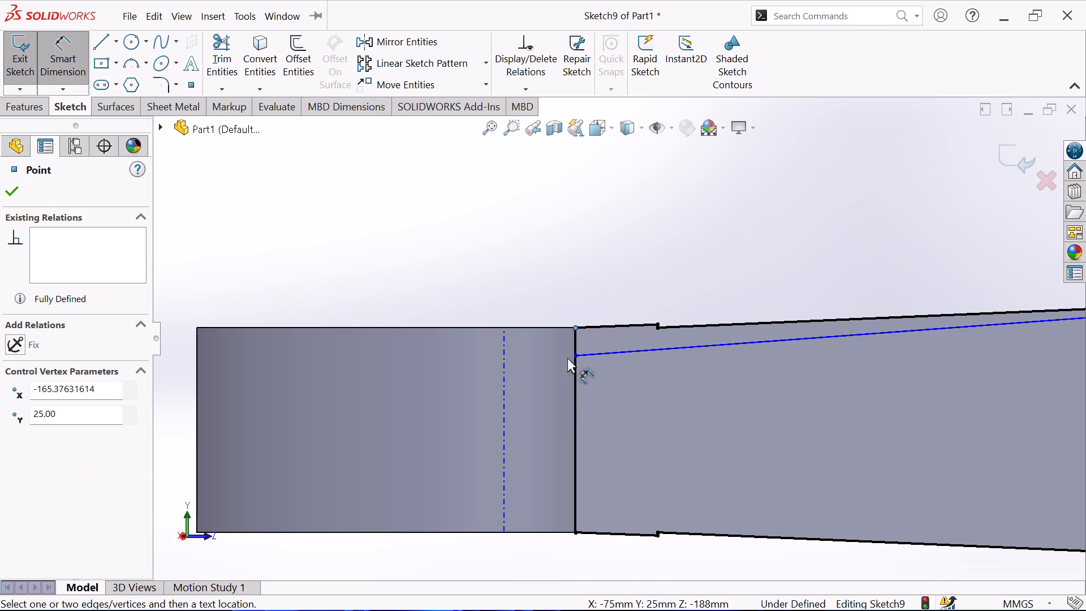
left_click(573, 357)
left_click(536, 346)
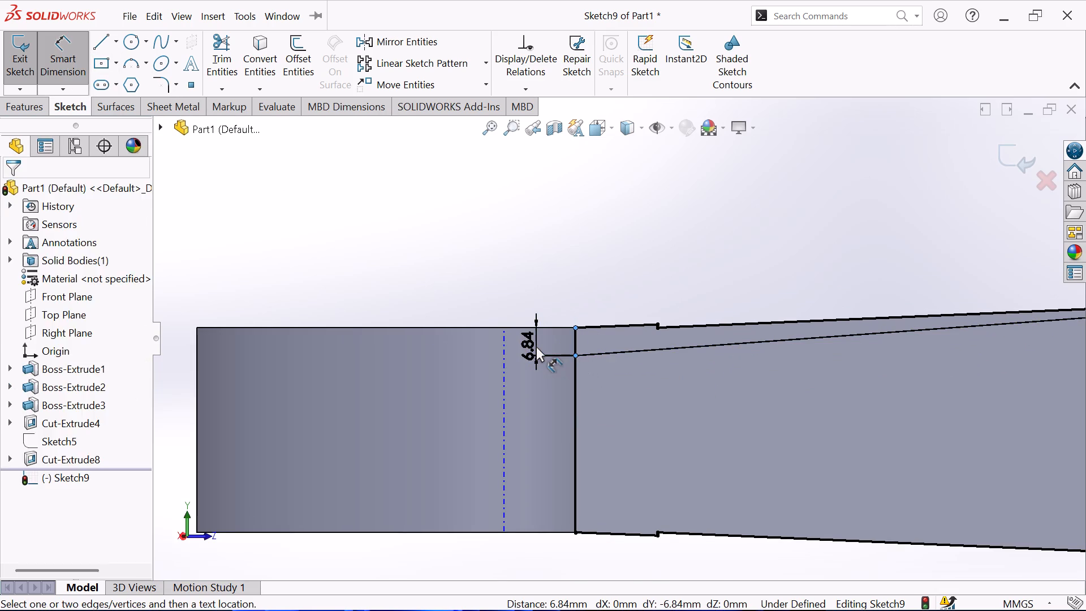
key("7")
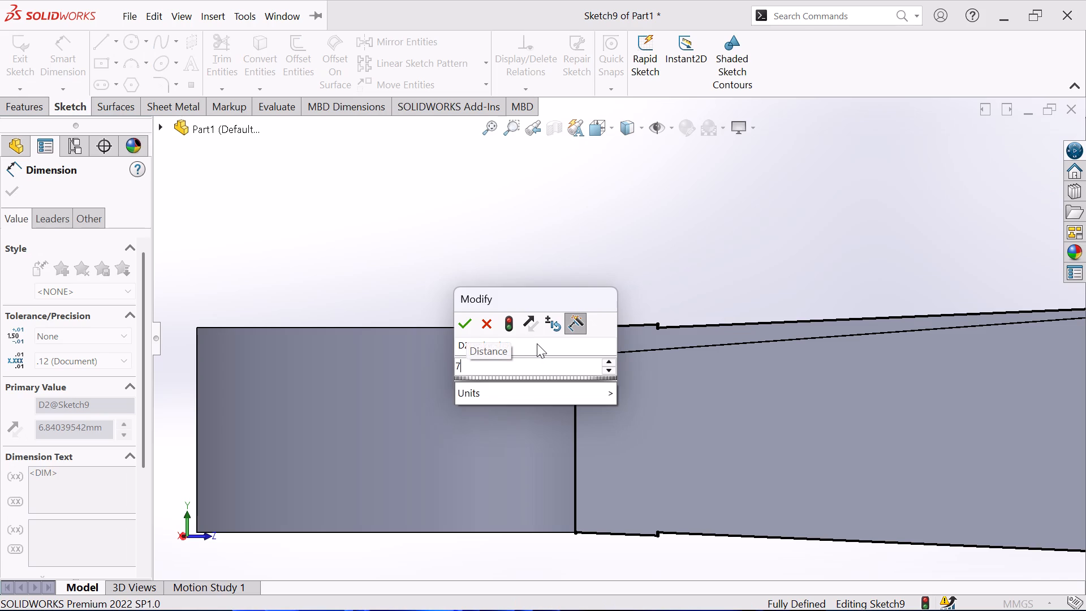
key("Return")
scroll(705, 341, "up", 3)
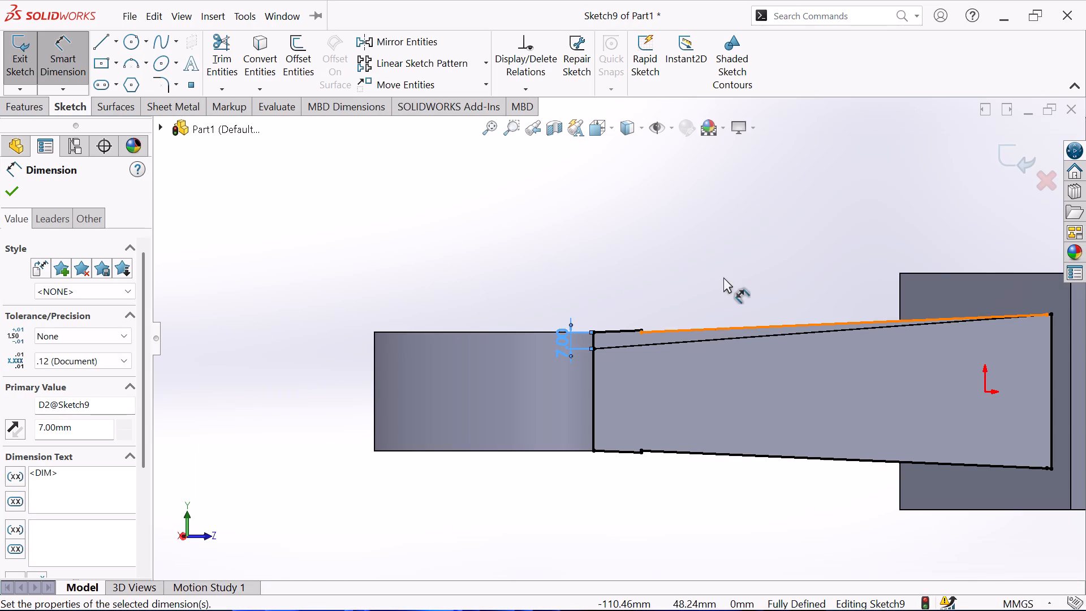
right_click(723, 272)
left_click(764, 321)
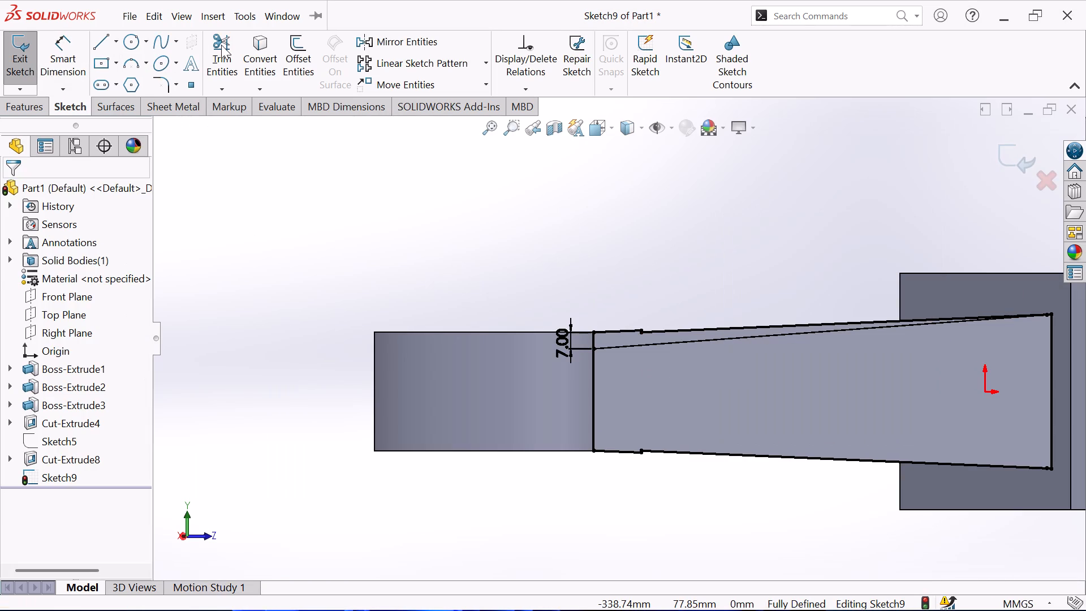
Draw a horizontal centerline about 91 mm long across the middle of the support face, level with the origin.
left_click(119, 41)
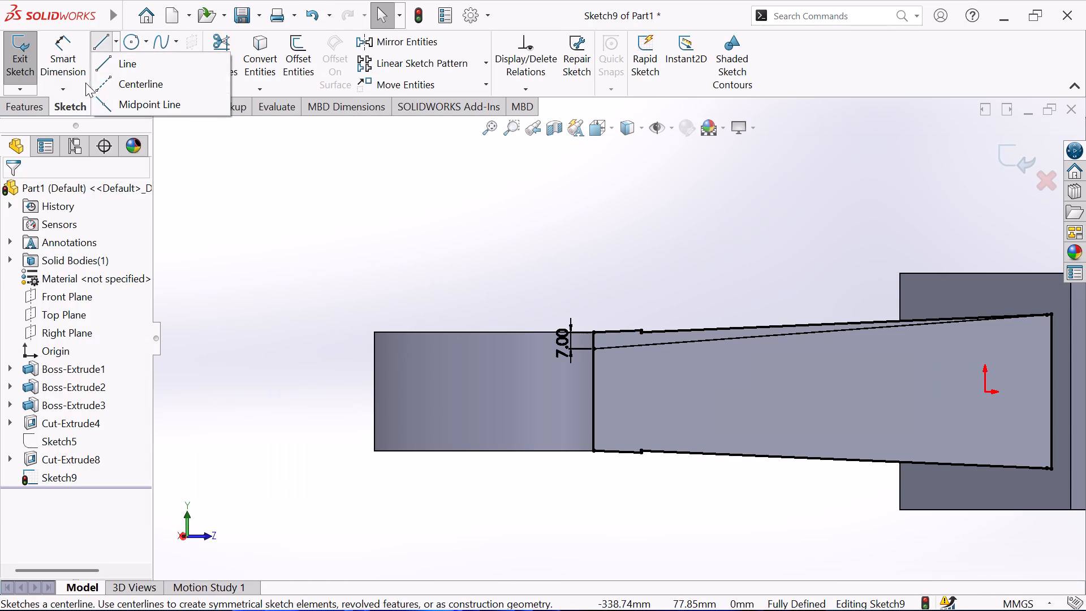
left_click(118, 42)
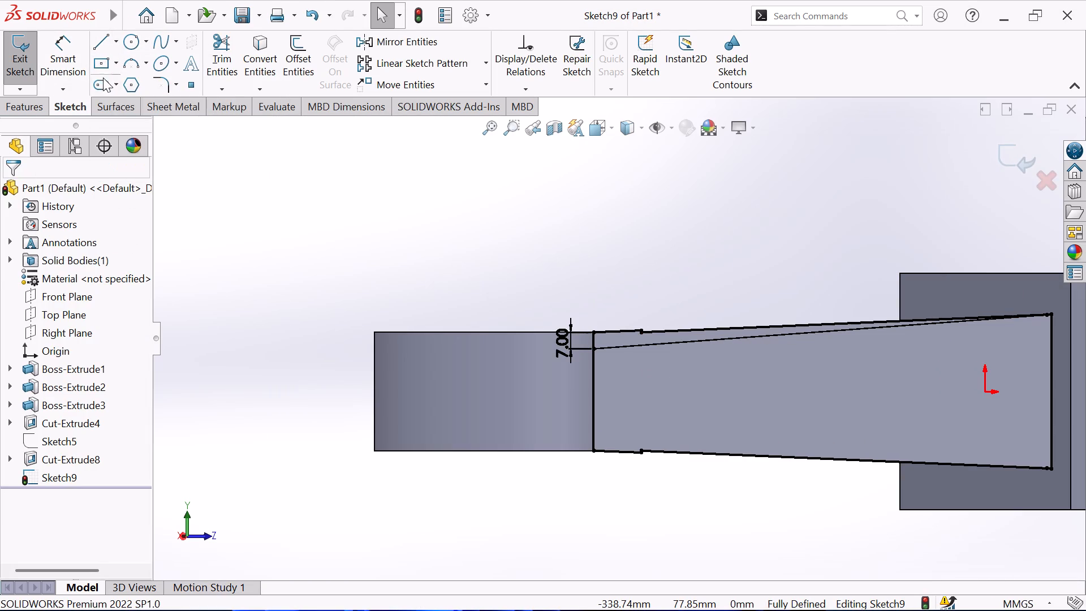
left_click(118, 51)
left_click(105, 79)
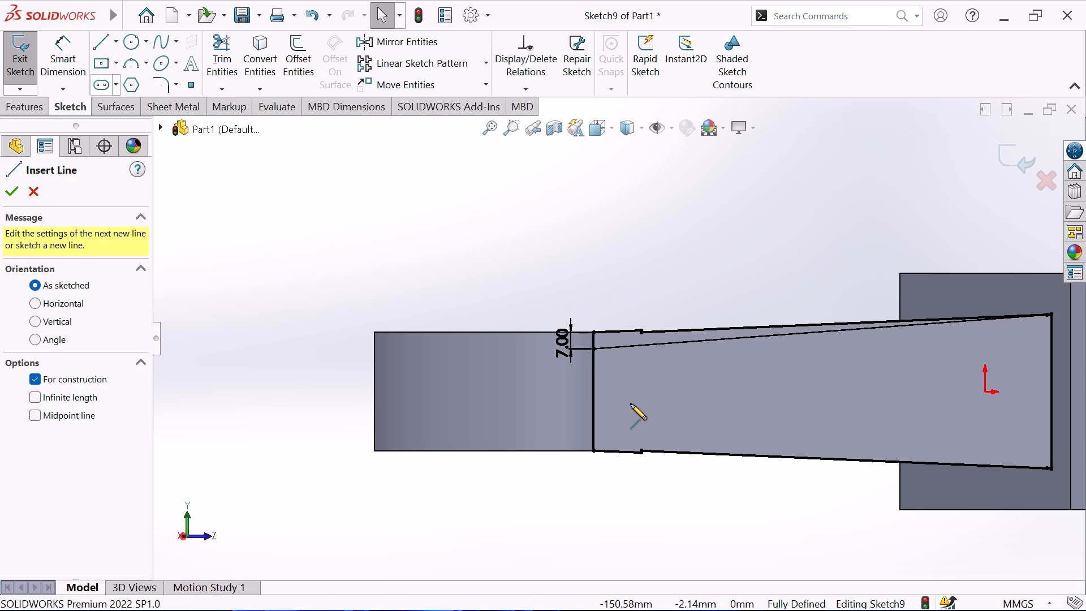
left_click(636, 389)
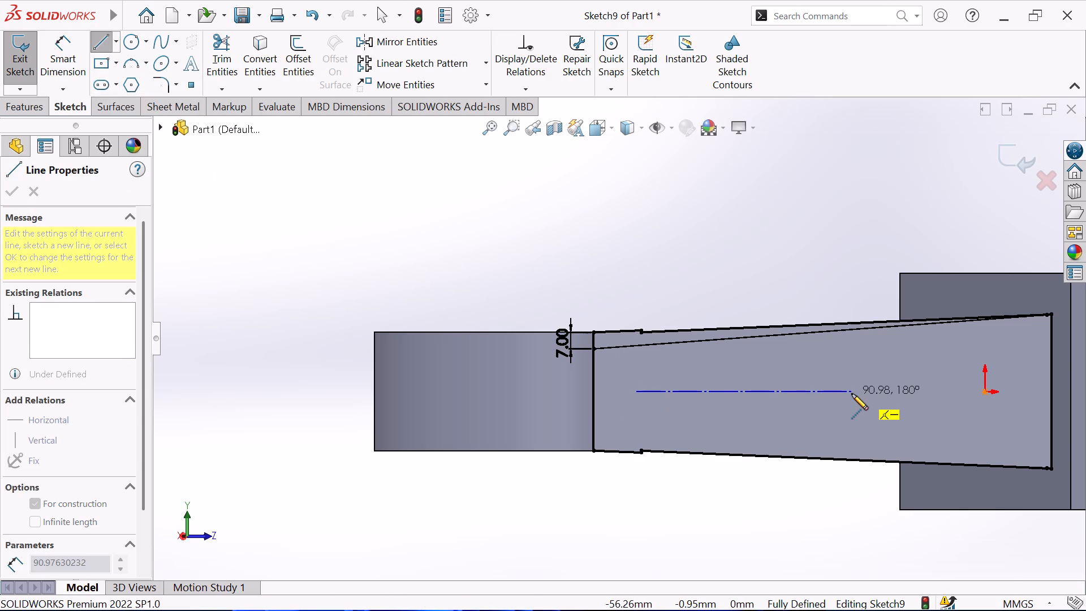
left_click(852, 394)
right_click(821, 265)
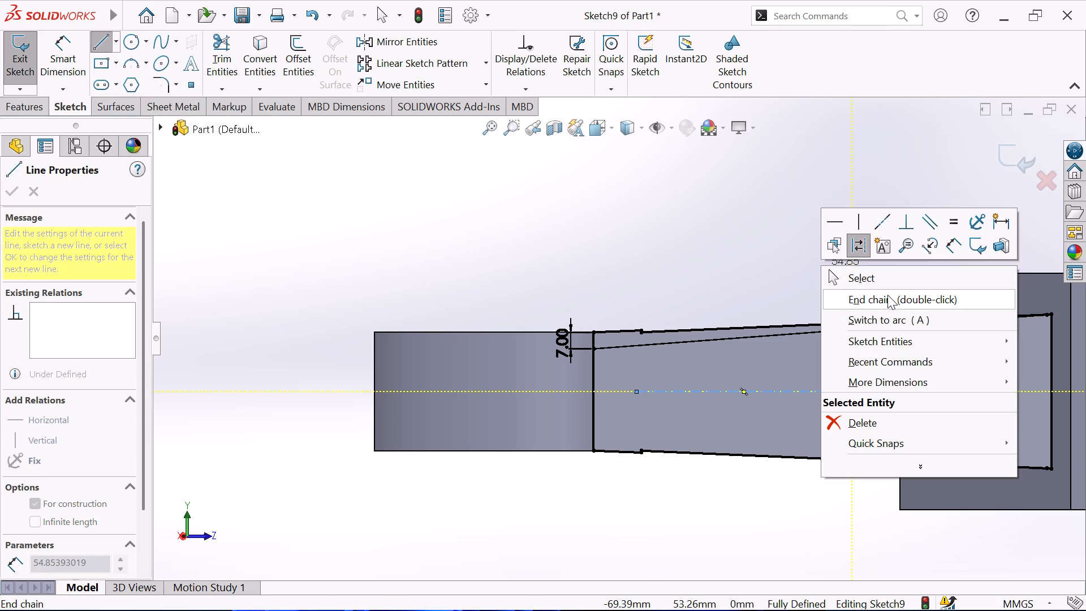
left_click(882, 281)
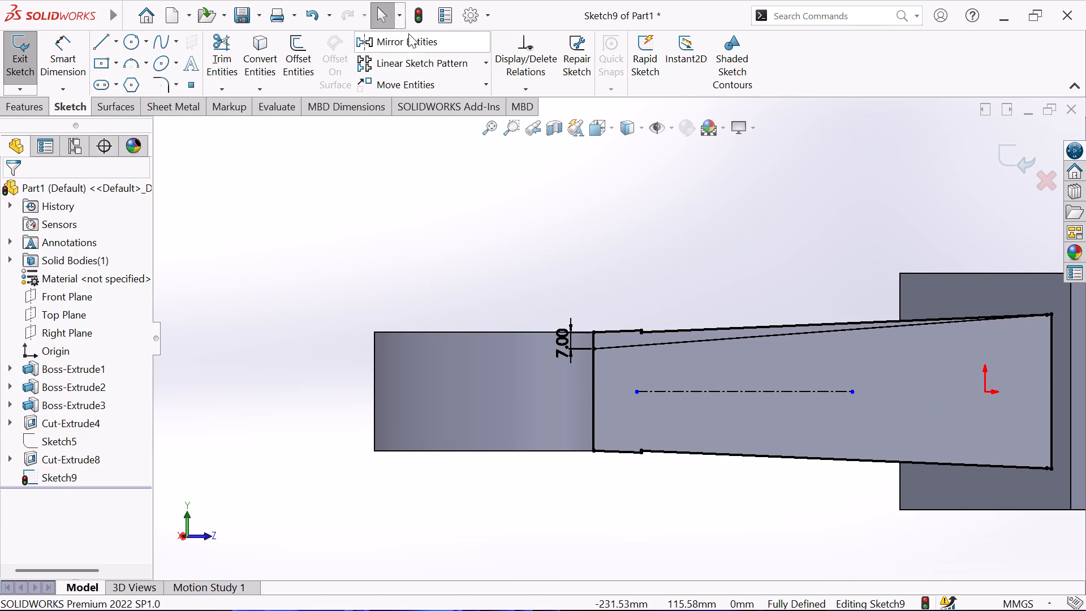
Mirror the inner taper line about the horizontal centerline with Copy on.
left_click(407, 42)
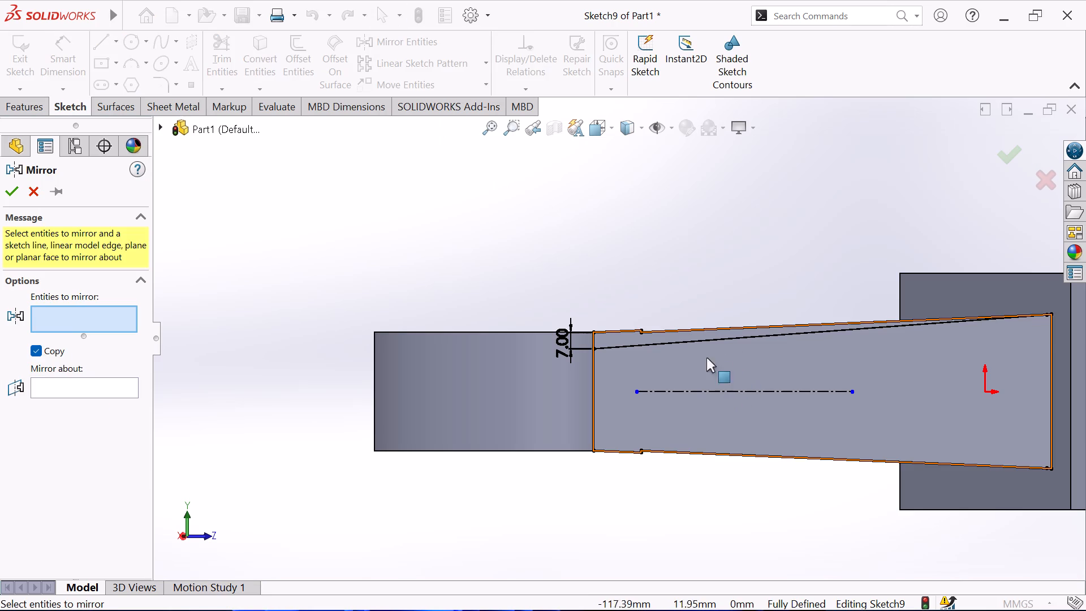
left_click(701, 341)
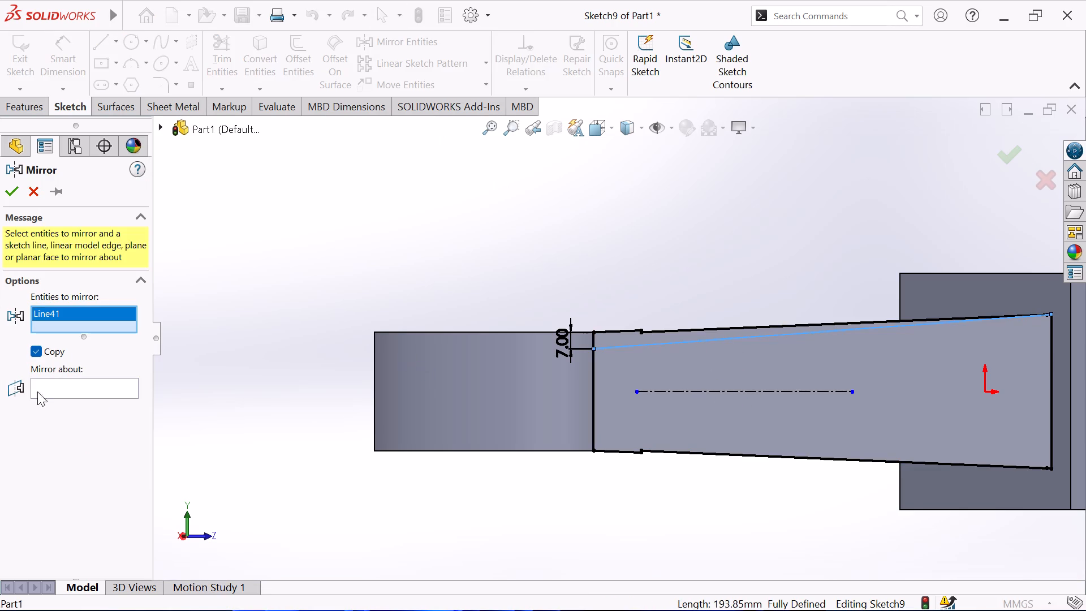
left_click(60, 390)
left_click(689, 393)
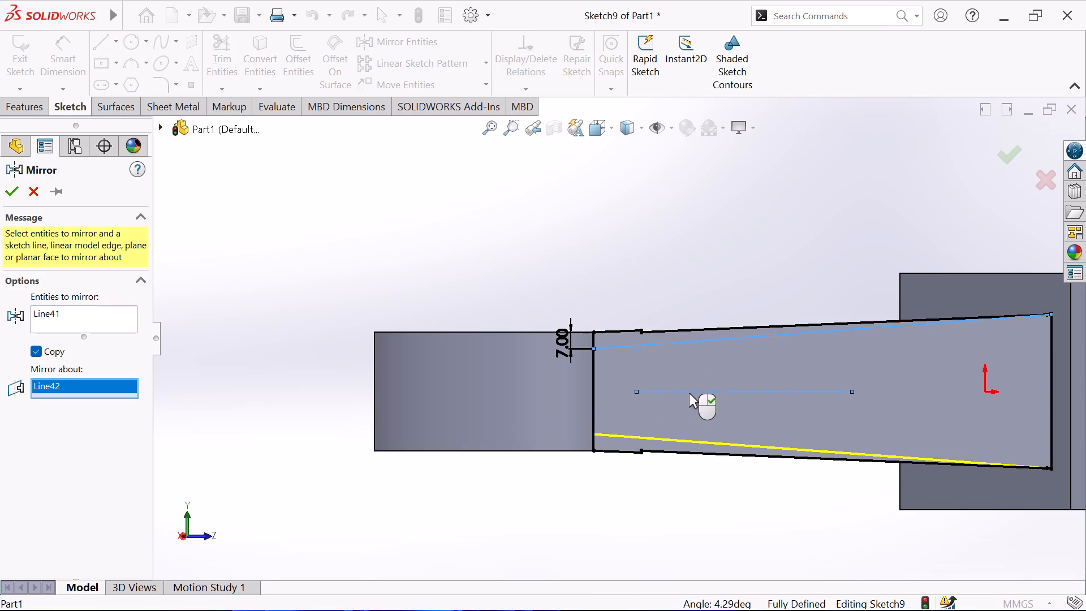
left_click(15, 191)
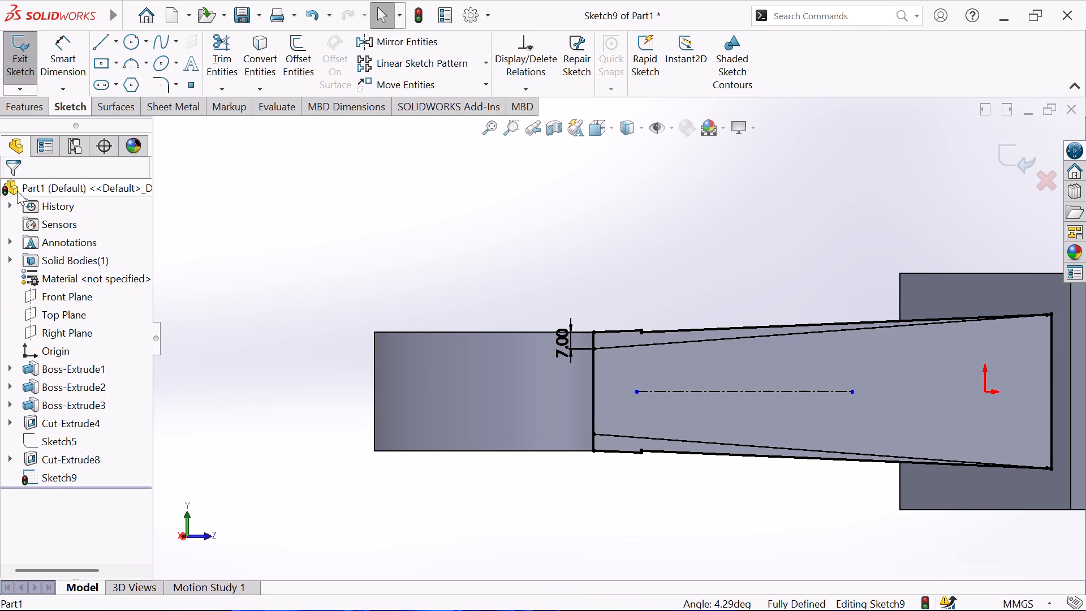
Trim the ring-end line between the two inner taper lines and the outline's line at the base-plate end.
left_click(216, 47)
left_click(592, 384)
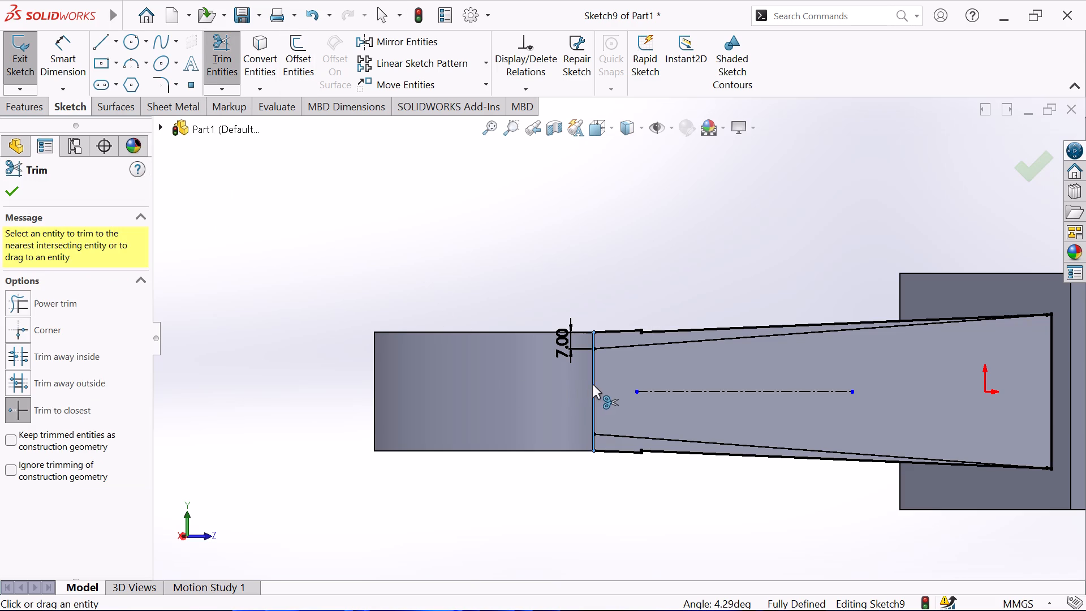
left_click(1052, 375)
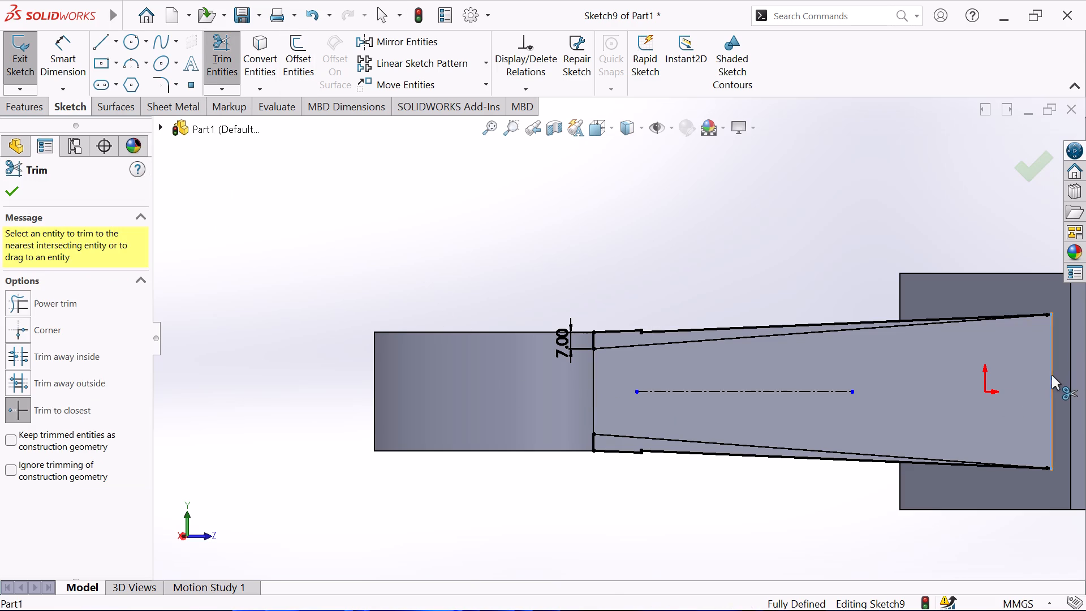
right_click(660, 265)
left_click(706, 315)
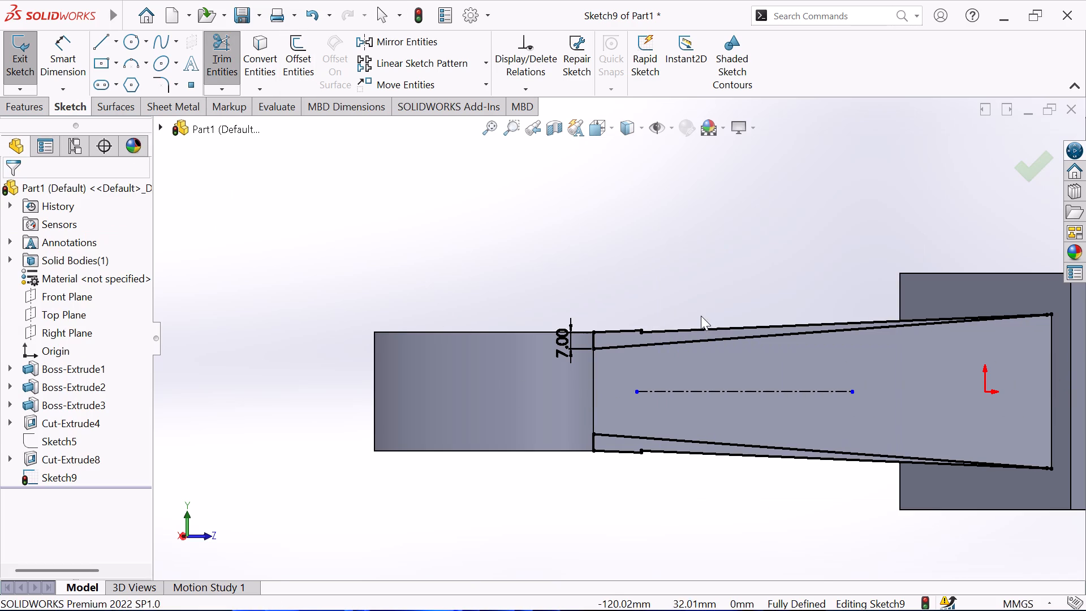
Cut-extrude the two thin tapered side profiles Up To Surface, using the ring's outer cylindrical face as the limit.
scroll(658, 308, "up", 2)
middle_click_drag(422, 302, 462, 267)
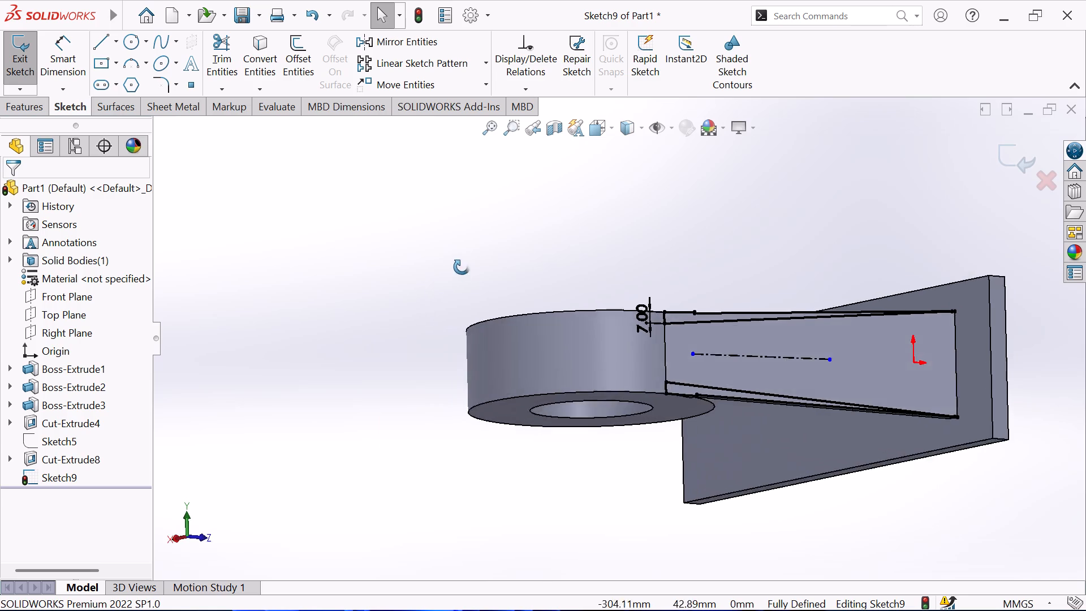
middle_click_drag(462, 267, 489, 223)
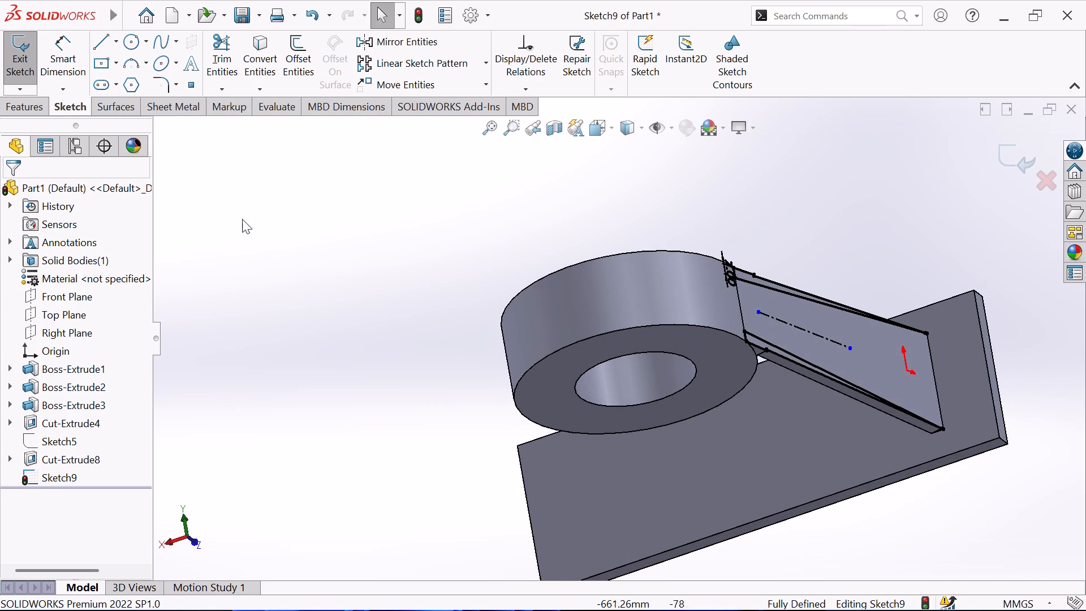
left_click(31, 104)
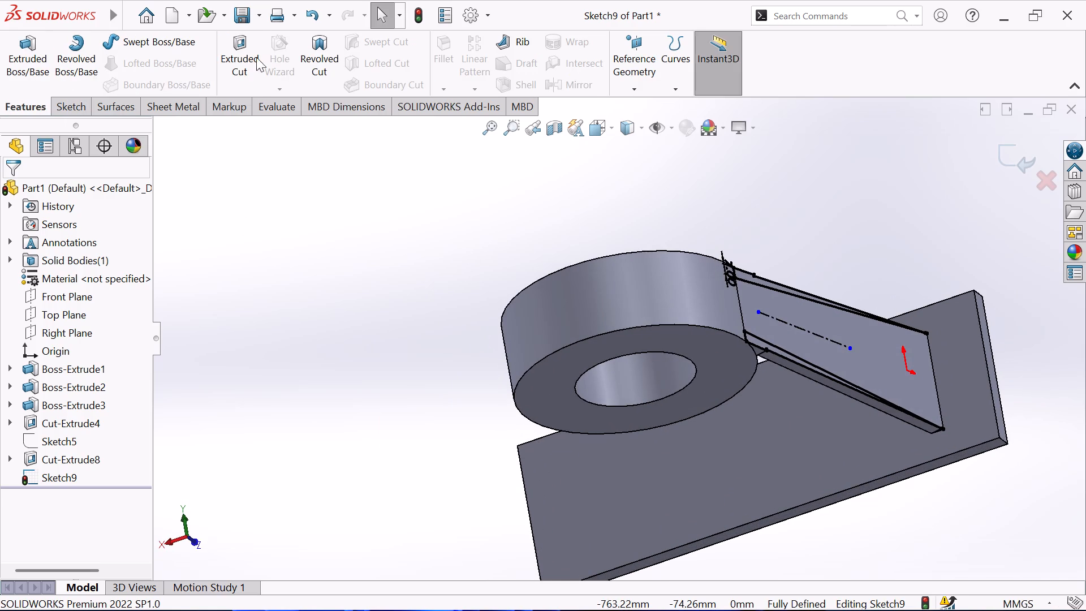
left_click(251, 57)
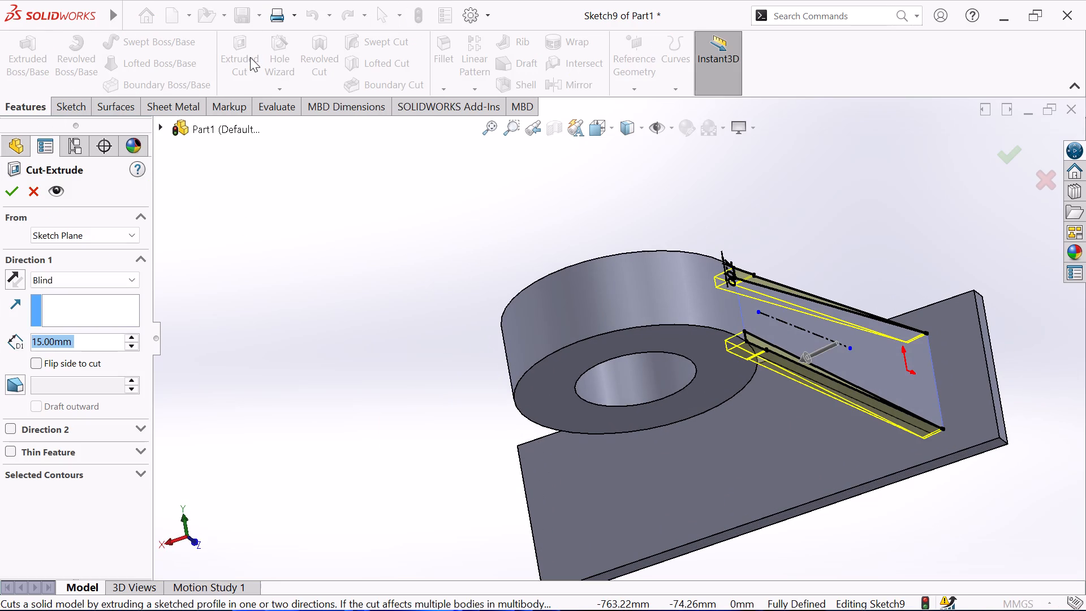
left_click(116, 277)
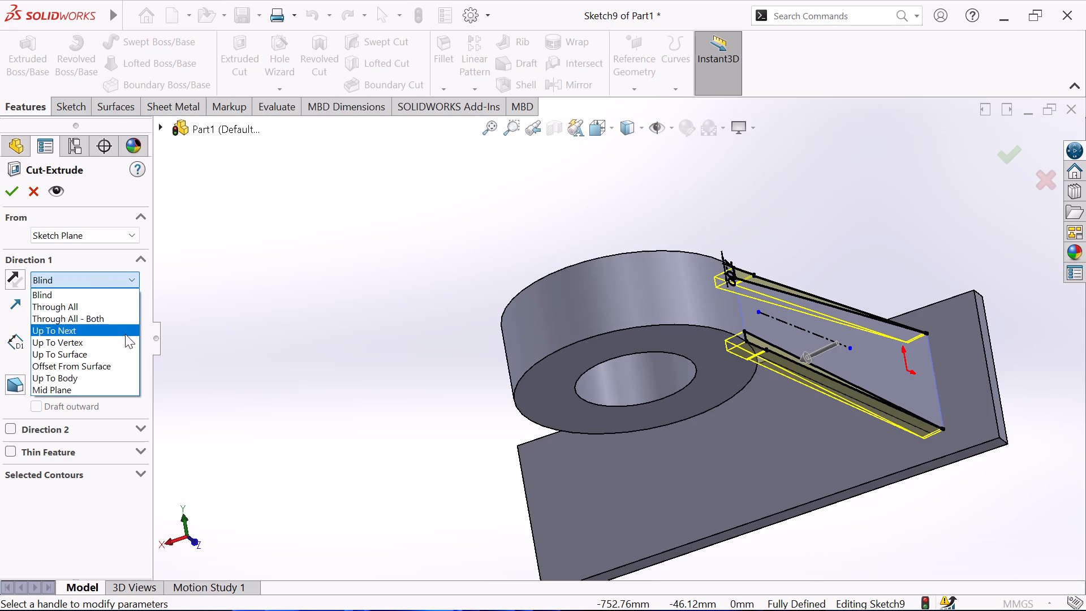
left_click(109, 335)
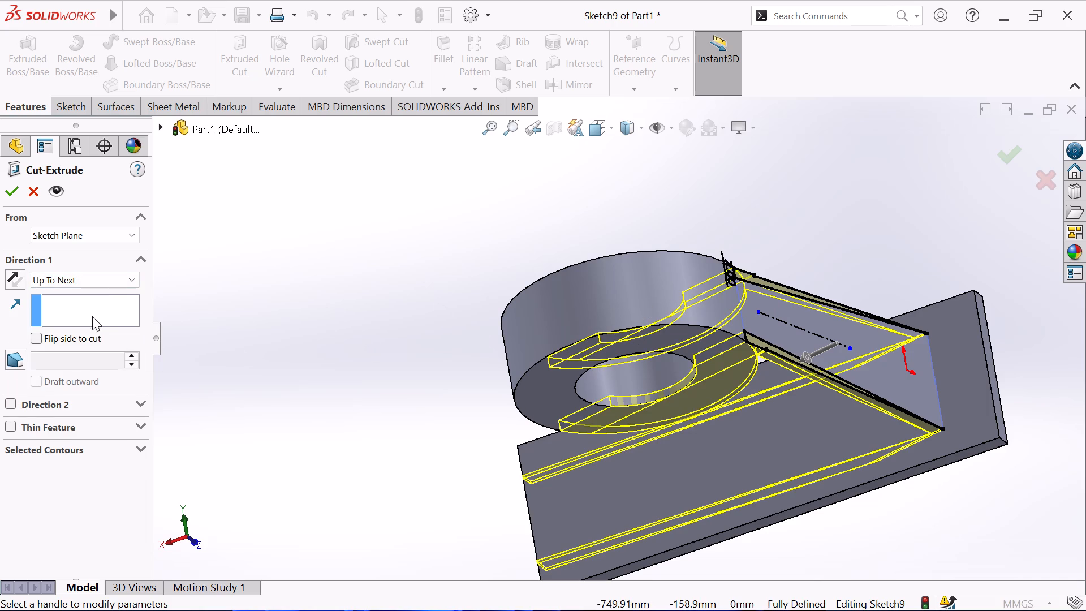
left_click(126, 284)
left_click(106, 352)
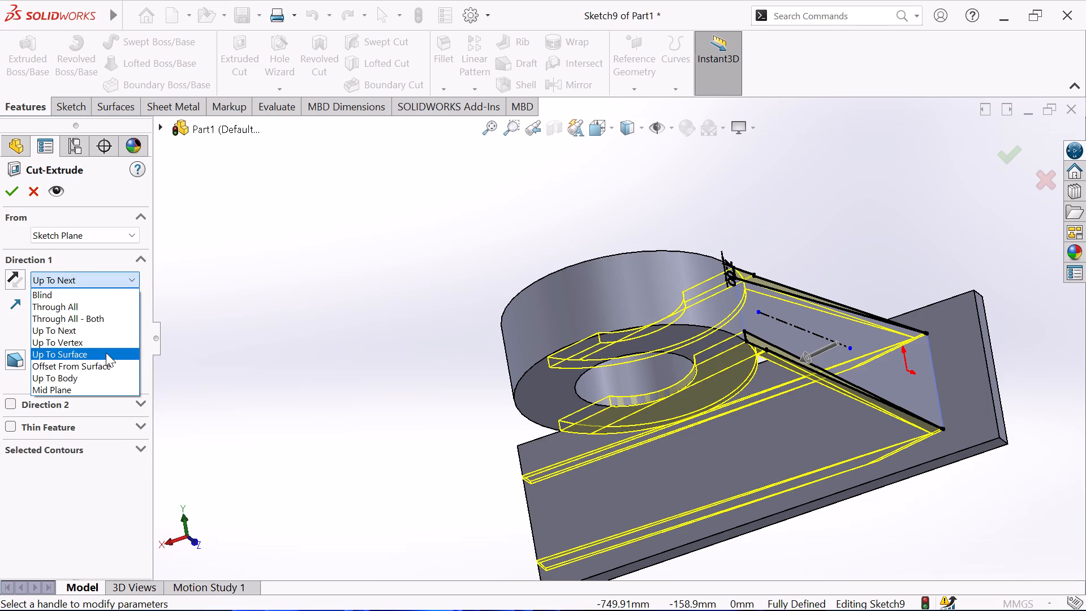
left_click(559, 304)
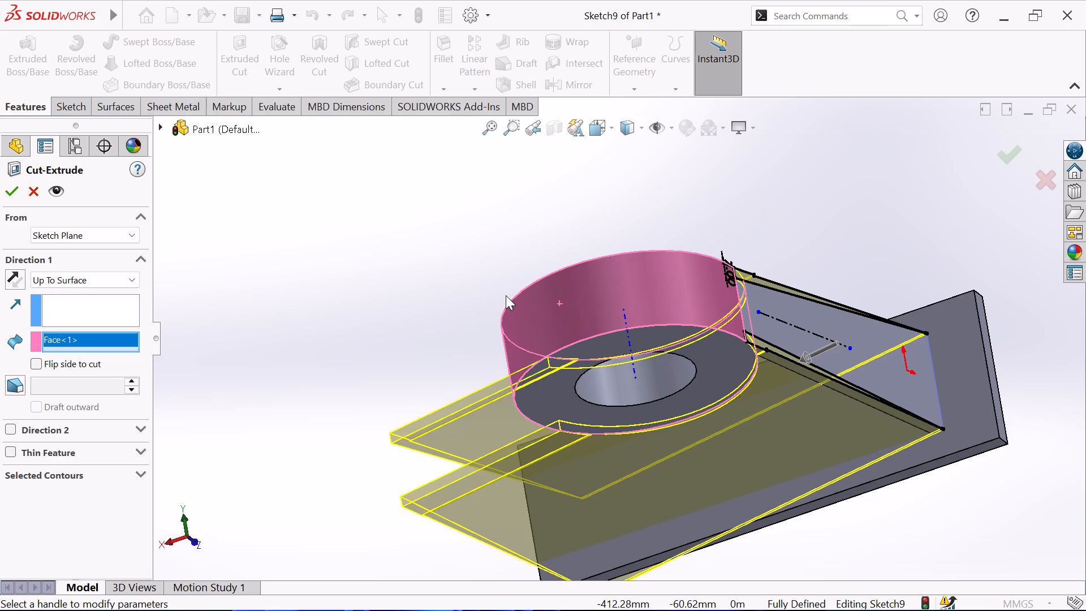
middle_click_drag(418, 266, 378, 295)
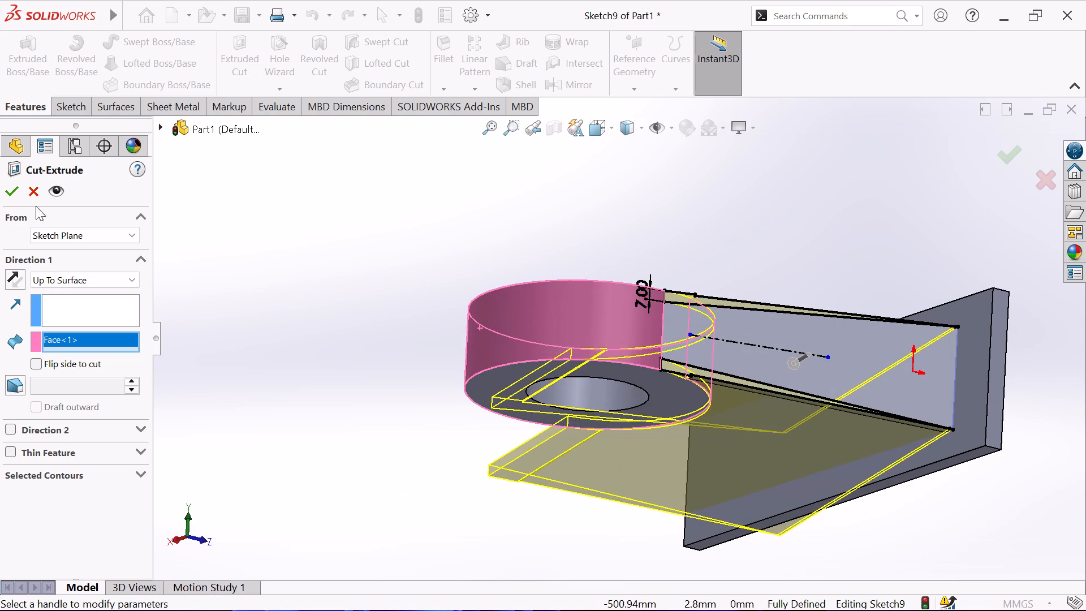
left_click(11, 199)
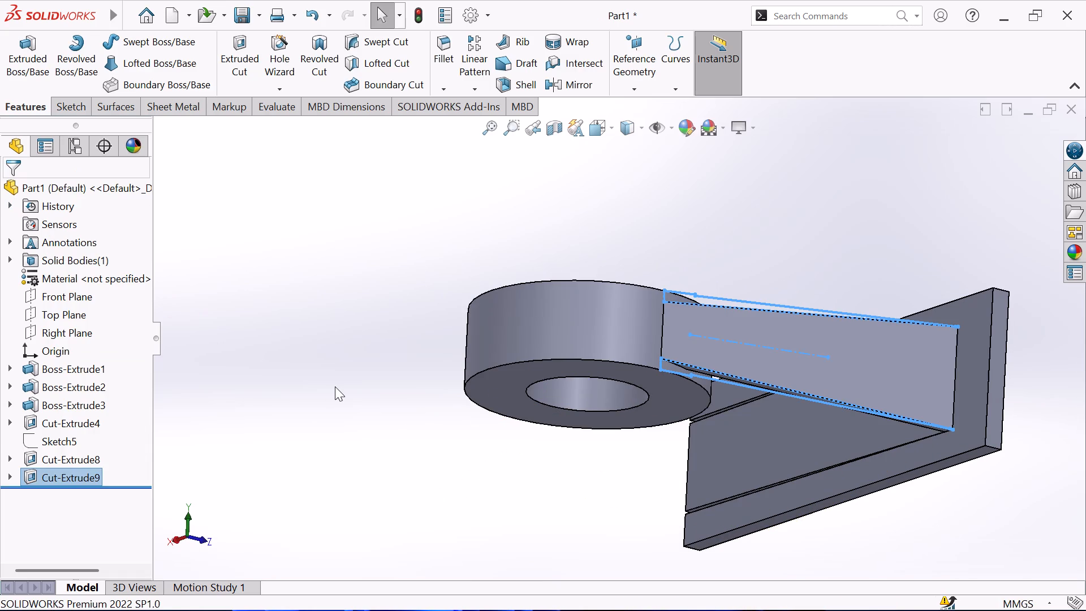
left_click(335, 386)
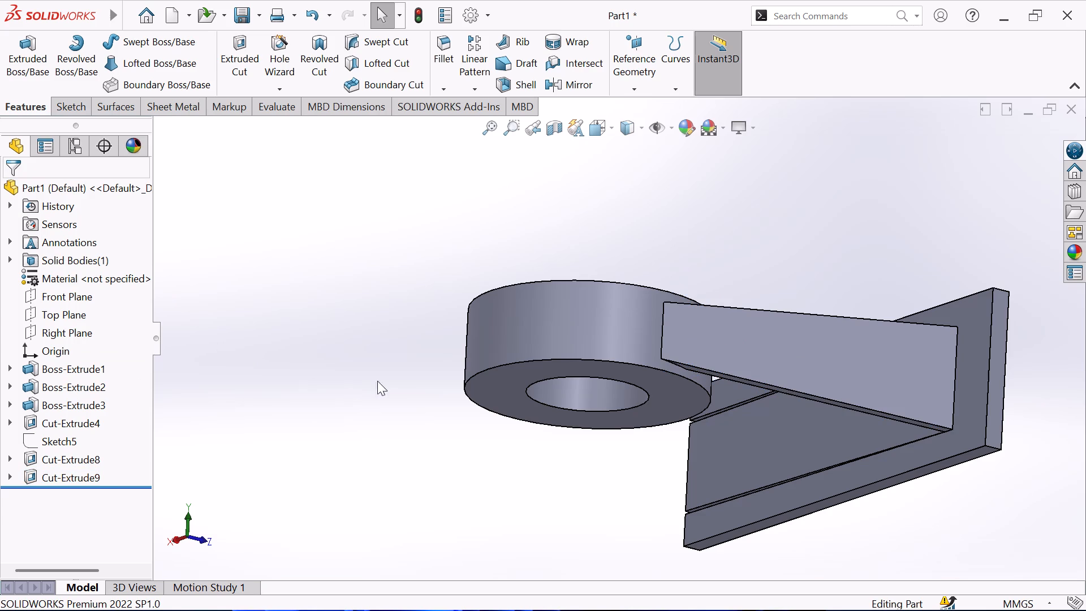
Examine the support's trimmed sides and the base plate's inner face from several angles.
middle_click_drag(354, 266, 367, 201)
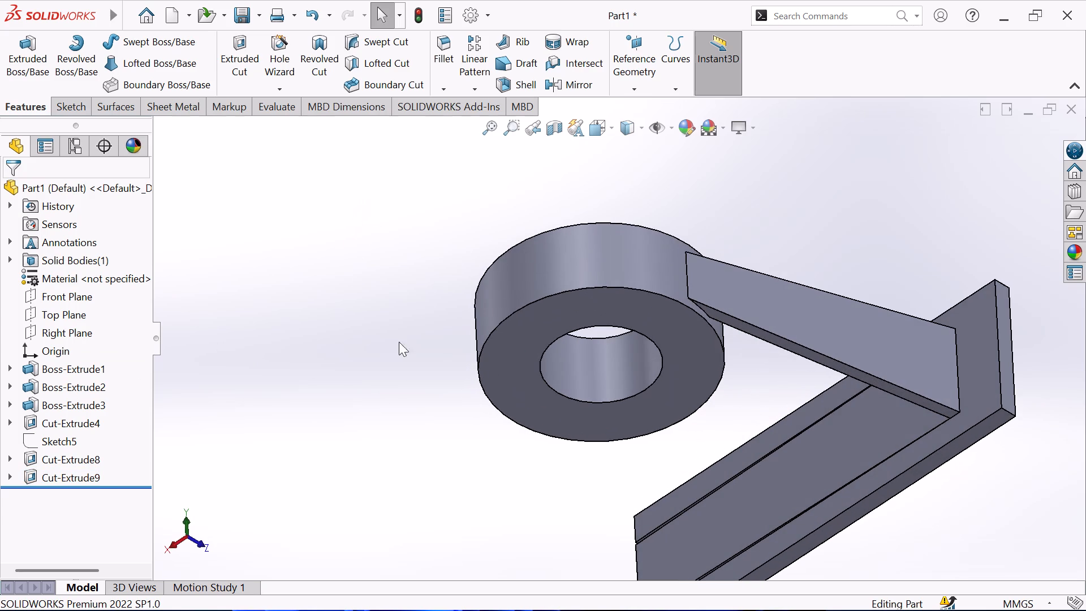
middle_click_drag(392, 347, 426, 249)
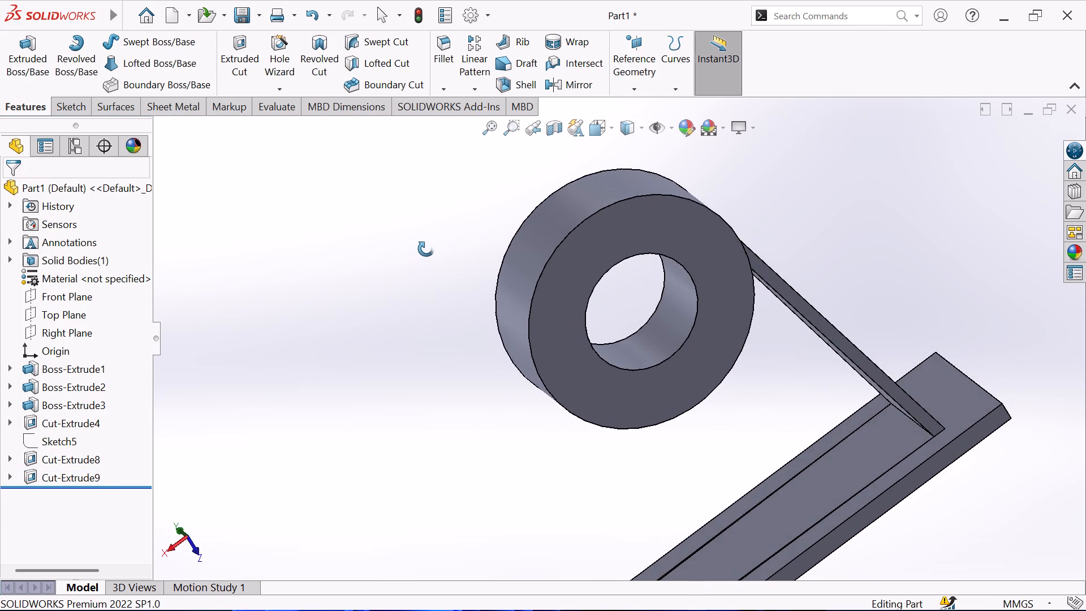
middle_click_drag(426, 249, 452, 278)
scroll(546, 394, "up", 3)
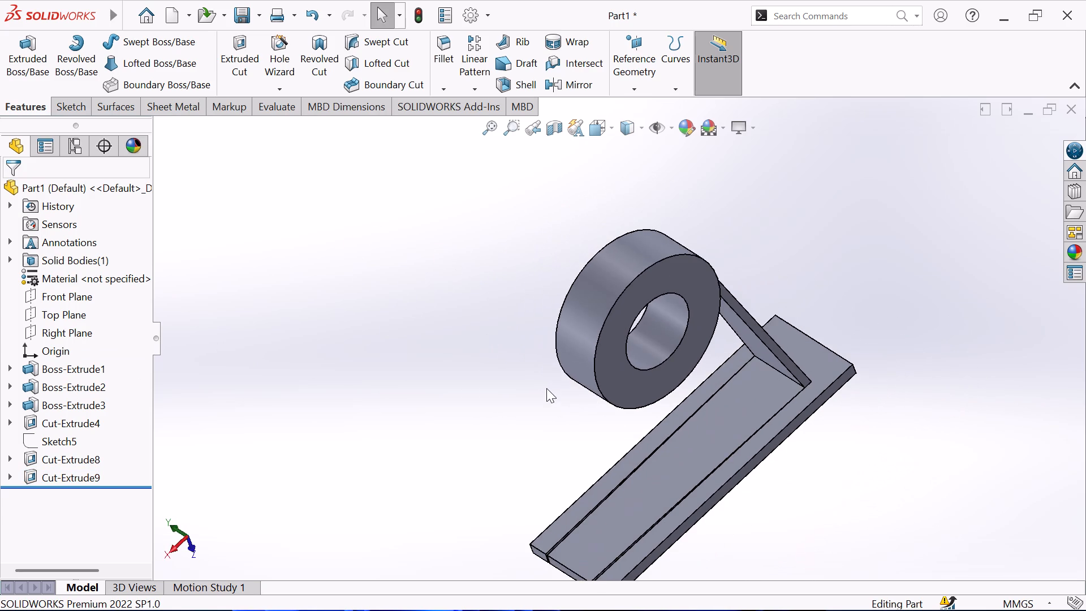
middle_click_drag(825, 427, 806, 466)
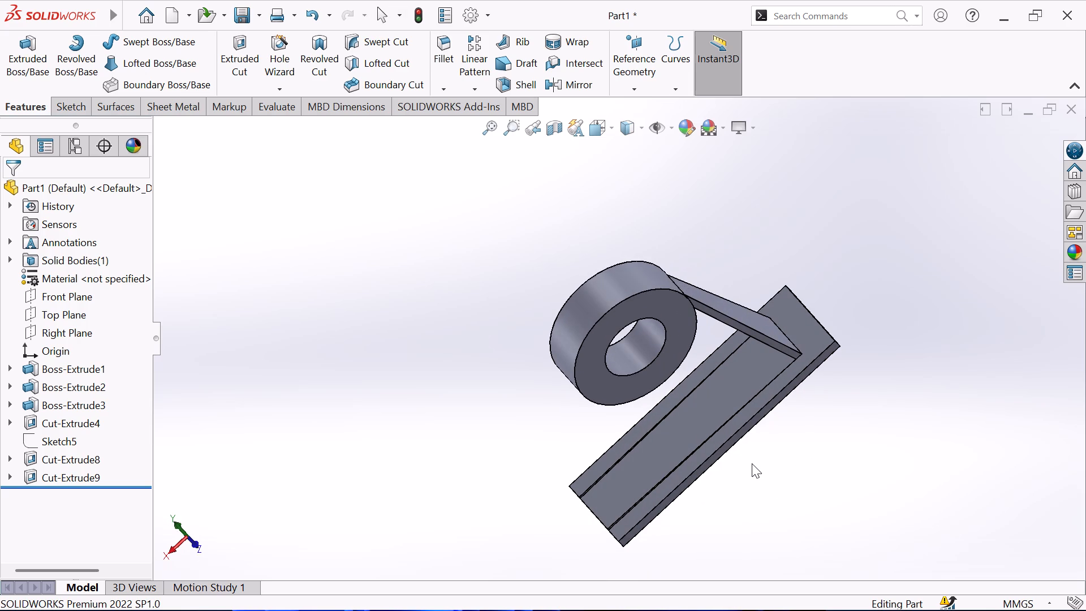
scroll(747, 434, "down", 1)
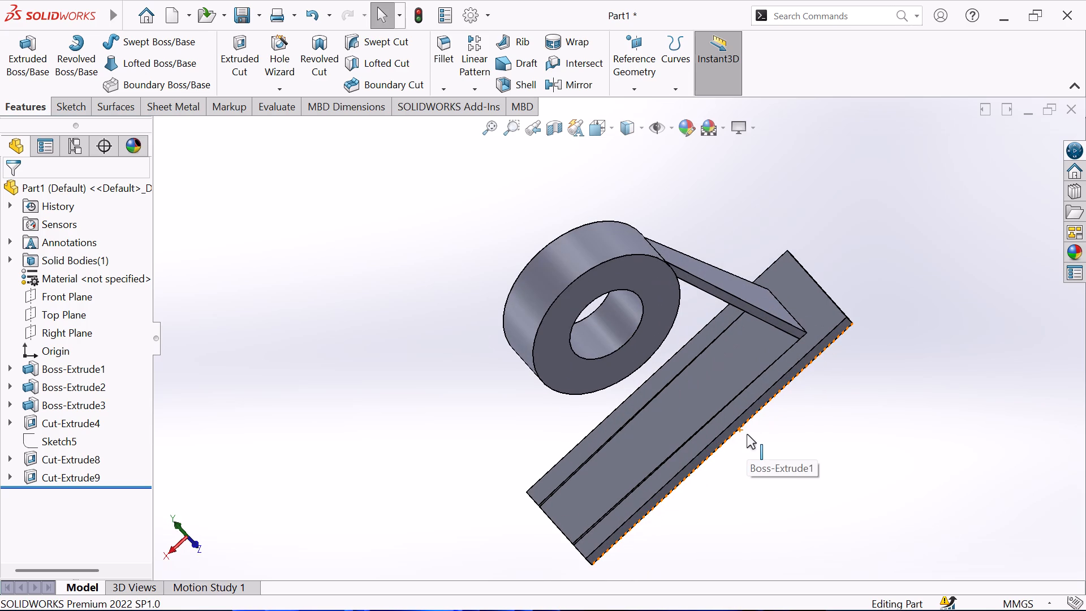
scroll(747, 434, "down", 1)
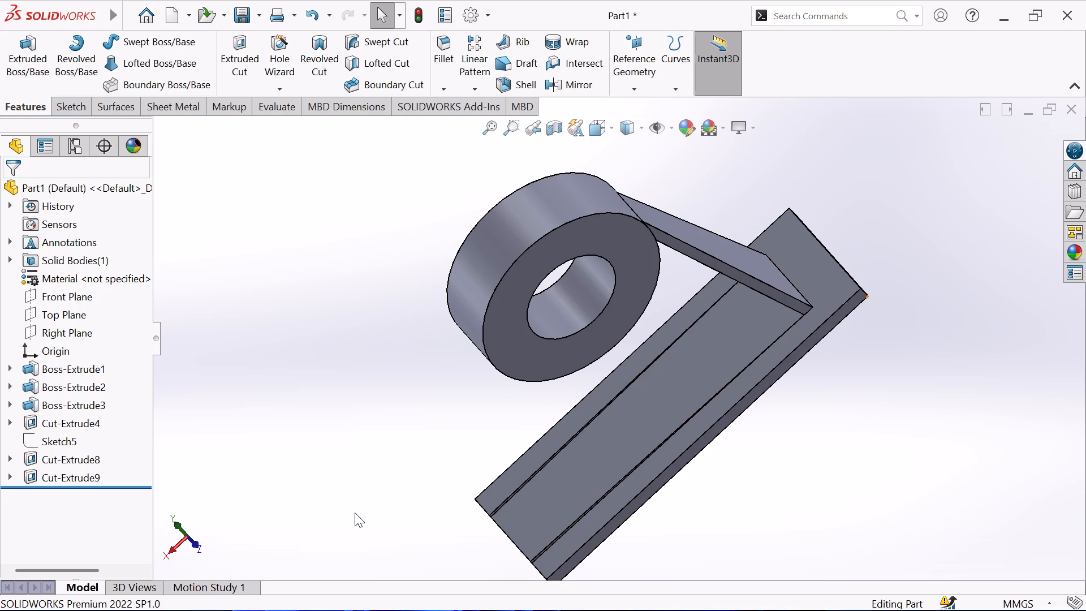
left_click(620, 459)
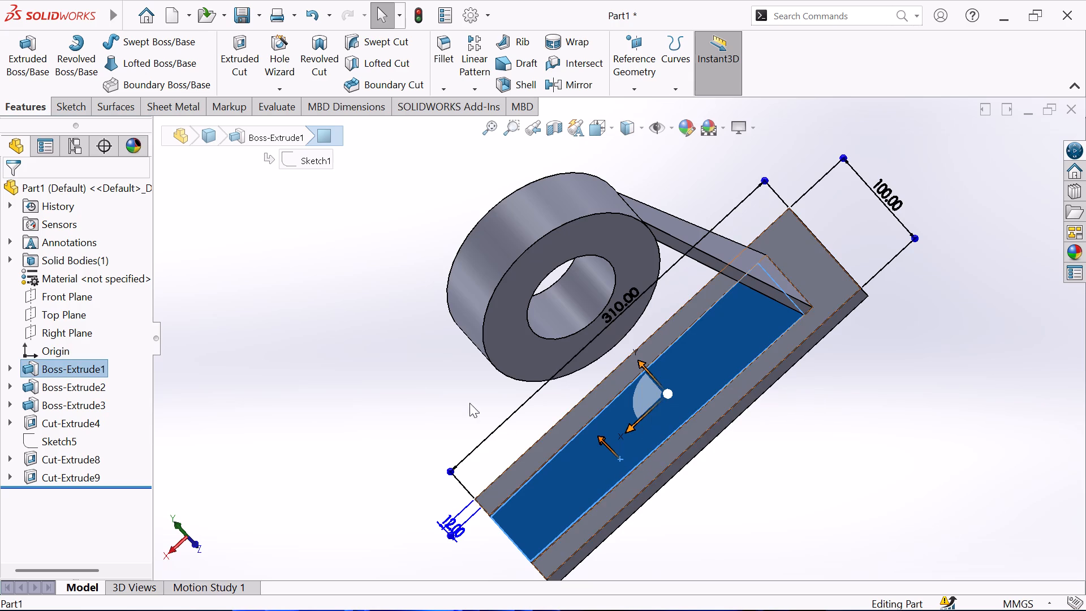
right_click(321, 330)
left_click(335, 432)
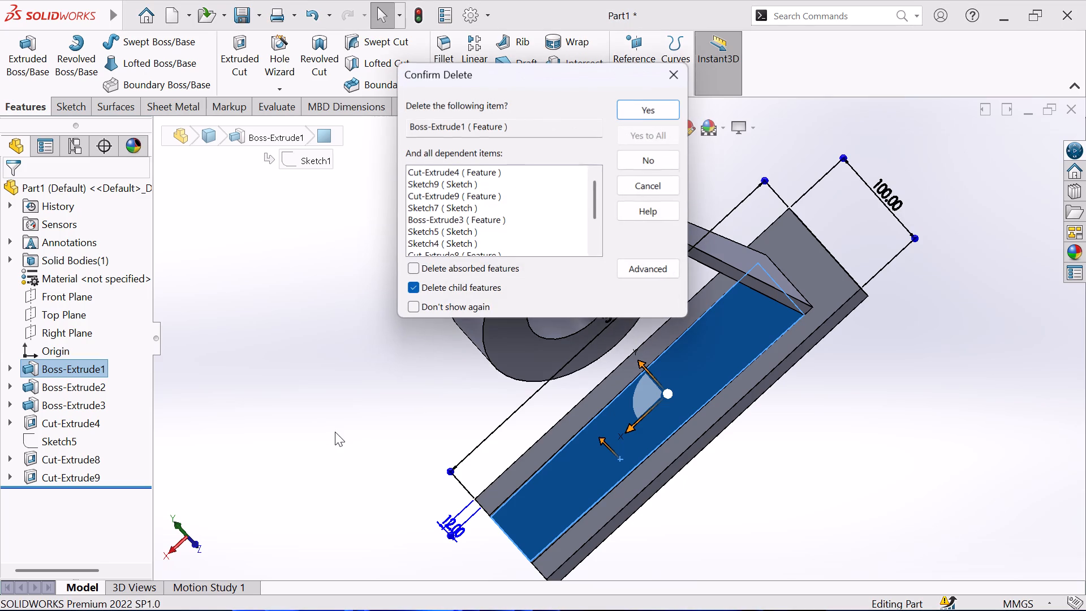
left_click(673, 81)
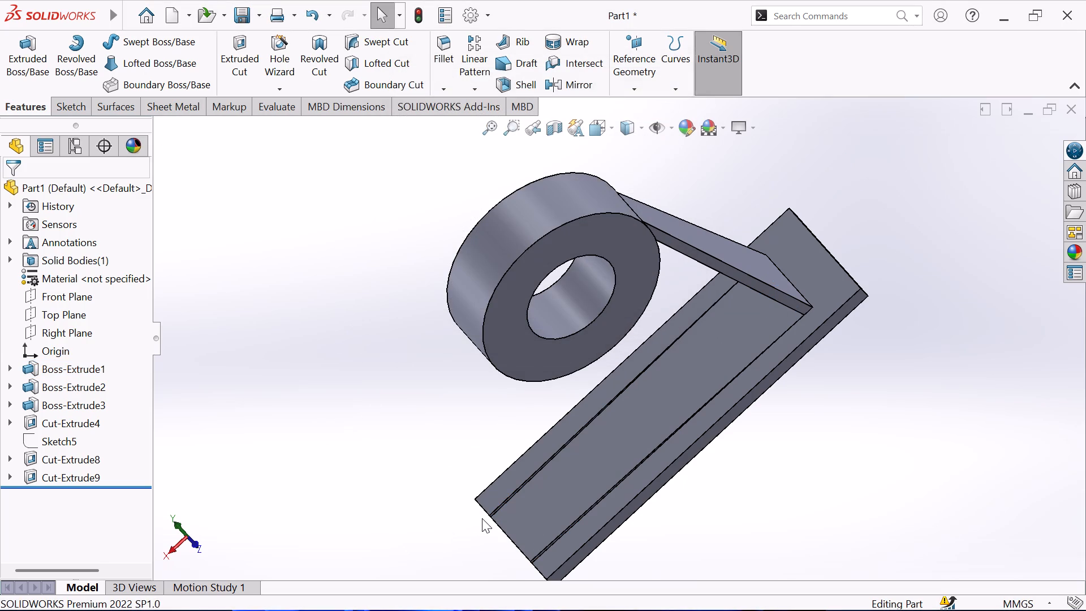
Examine the base plate's grooves and the tapered support's sides from several angles, starting from the isometric view.
key("ctrl+7")
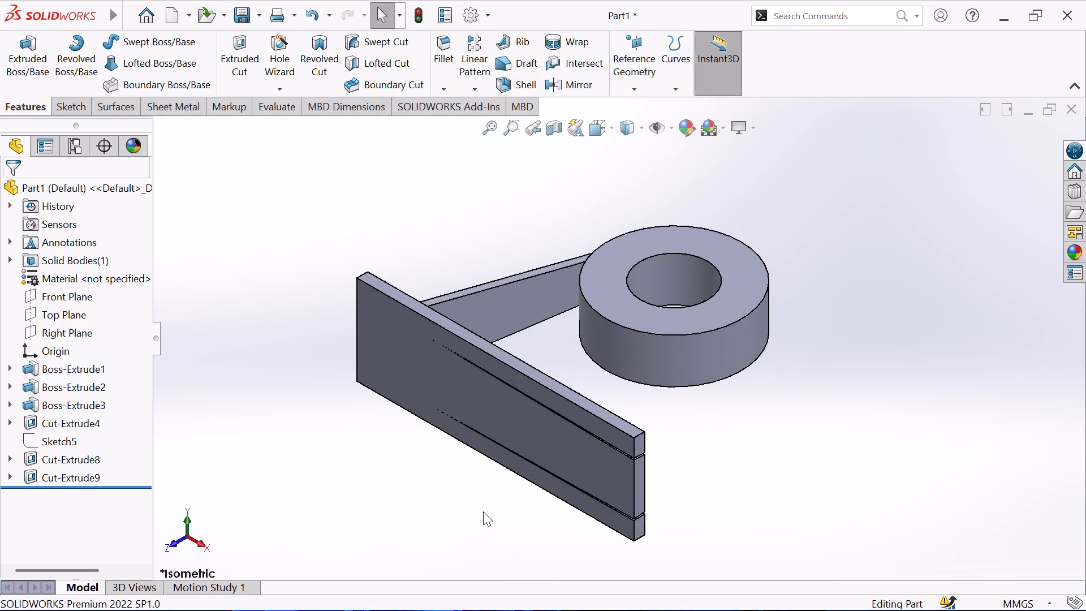
scroll(487, 500, "down", 1)
middle_click_drag(821, 472, 838, 410)
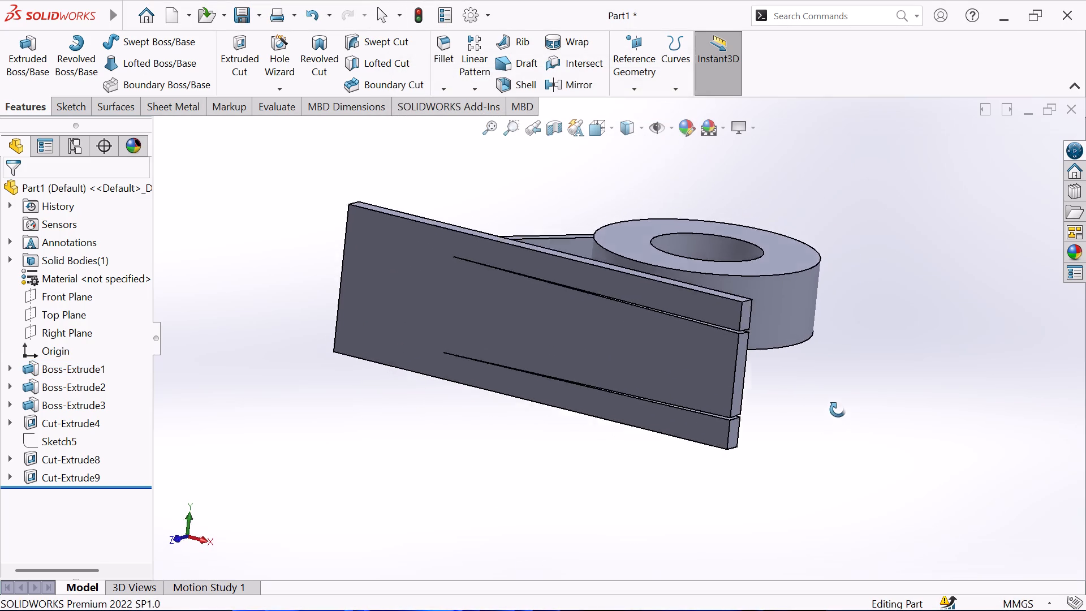
middle_click_drag(838, 410, 921, 496)
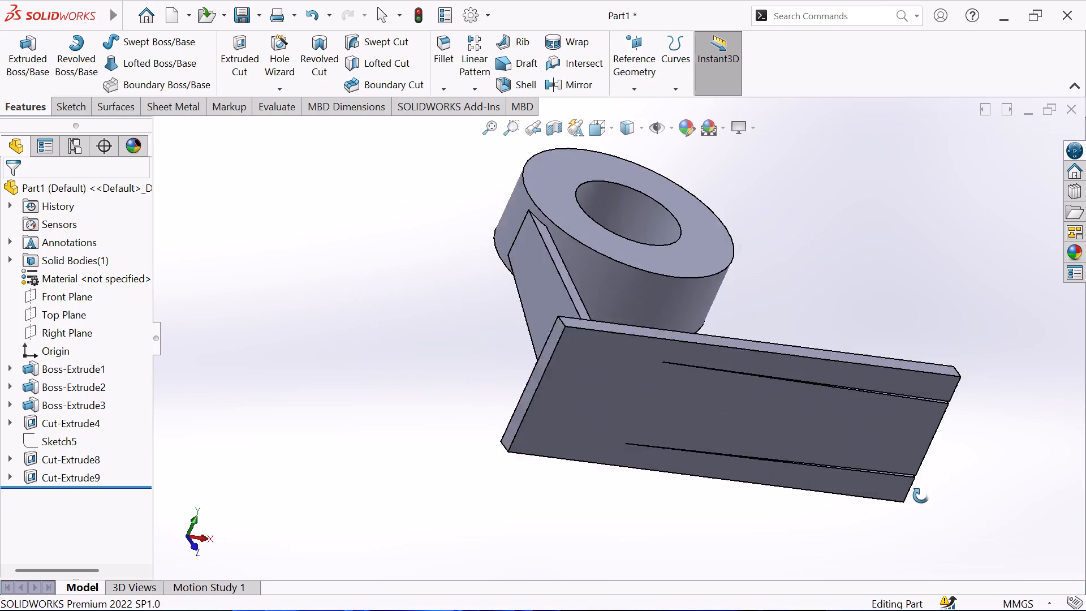
middle_click_drag(921, 496, 916, 515)
scroll(818, 406, "up", 2)
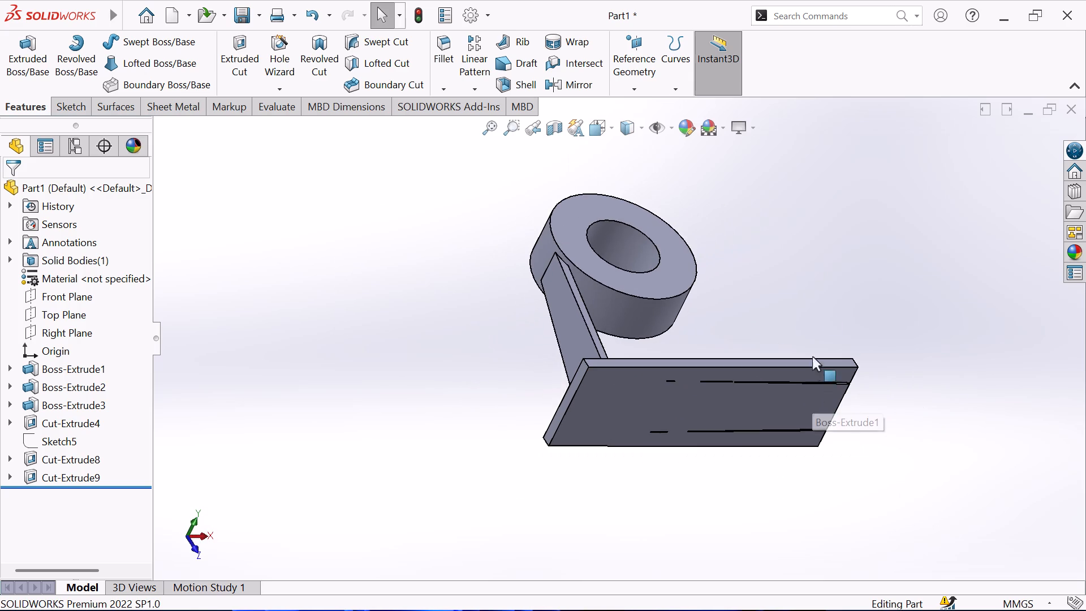
middle_click_drag(814, 302, 727, 548)
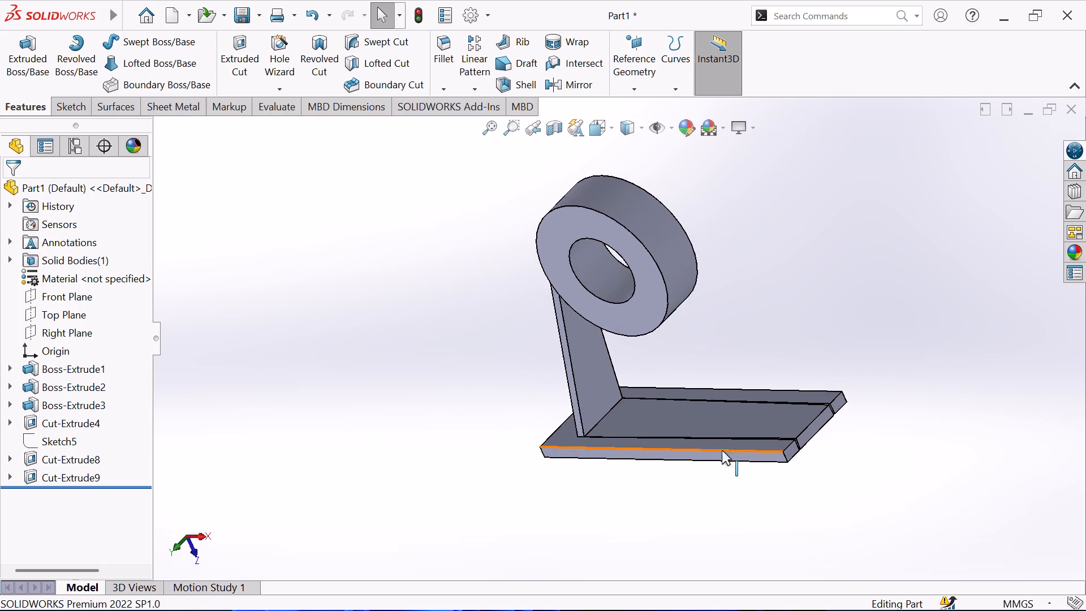
scroll(722, 444, "down", 1)
middle_click_drag(738, 346, 779, 308)
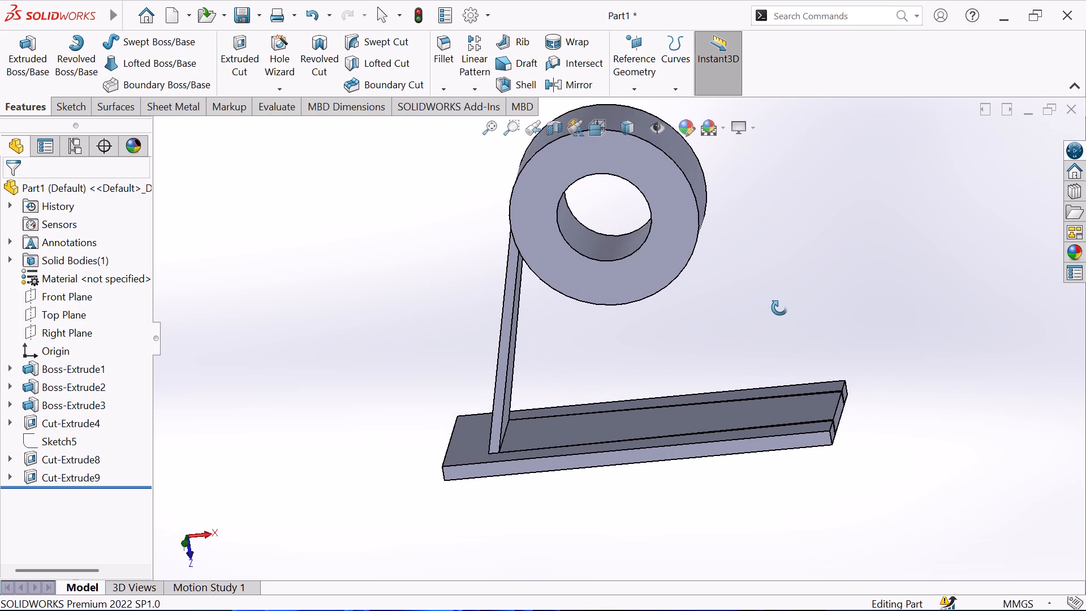
middle_click_drag(779, 308, 820, 289)
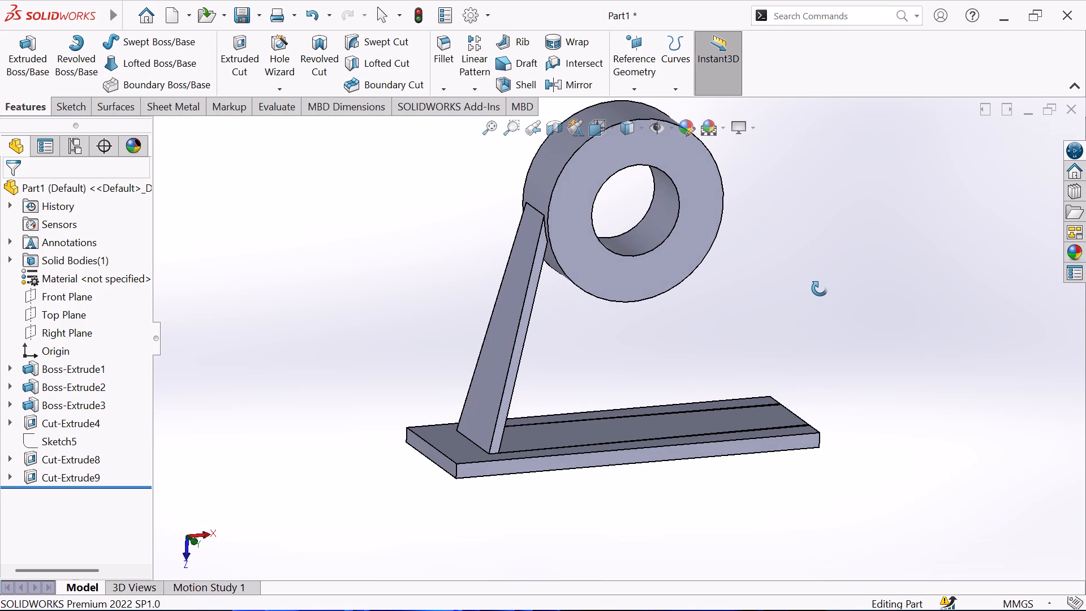
middle_click_drag(820, 289, 824, 285)
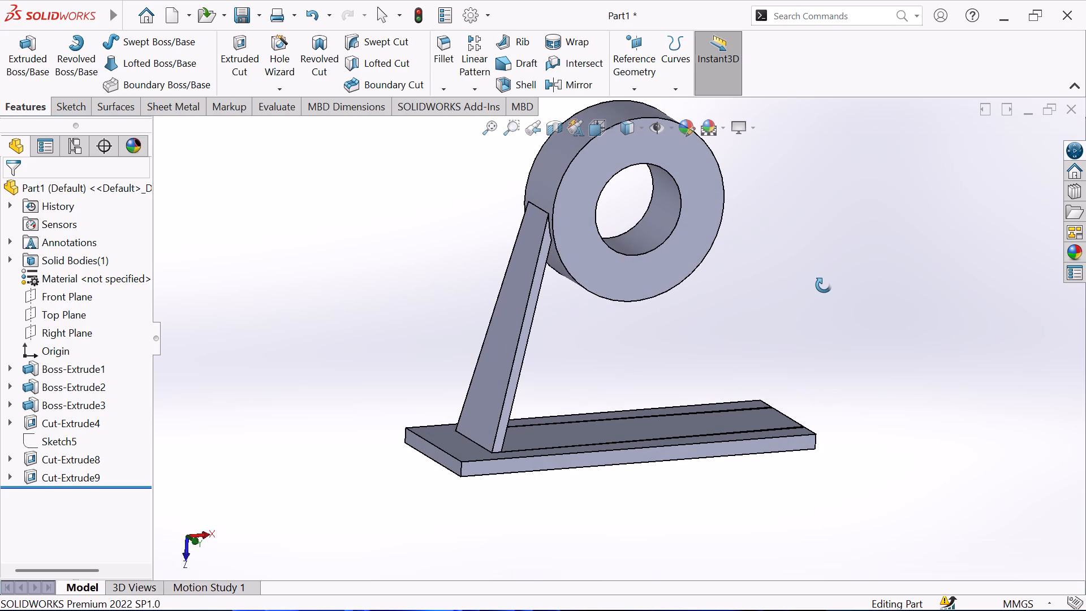
middle_click_drag(824, 285, 830, 286)
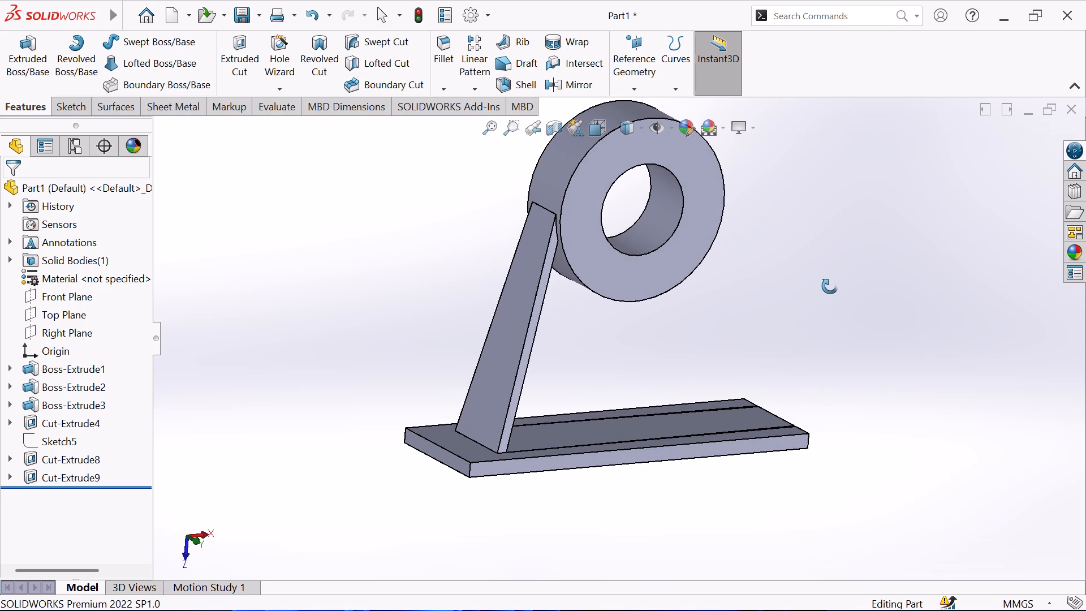
middle_click_drag(830, 286, 826, 331)
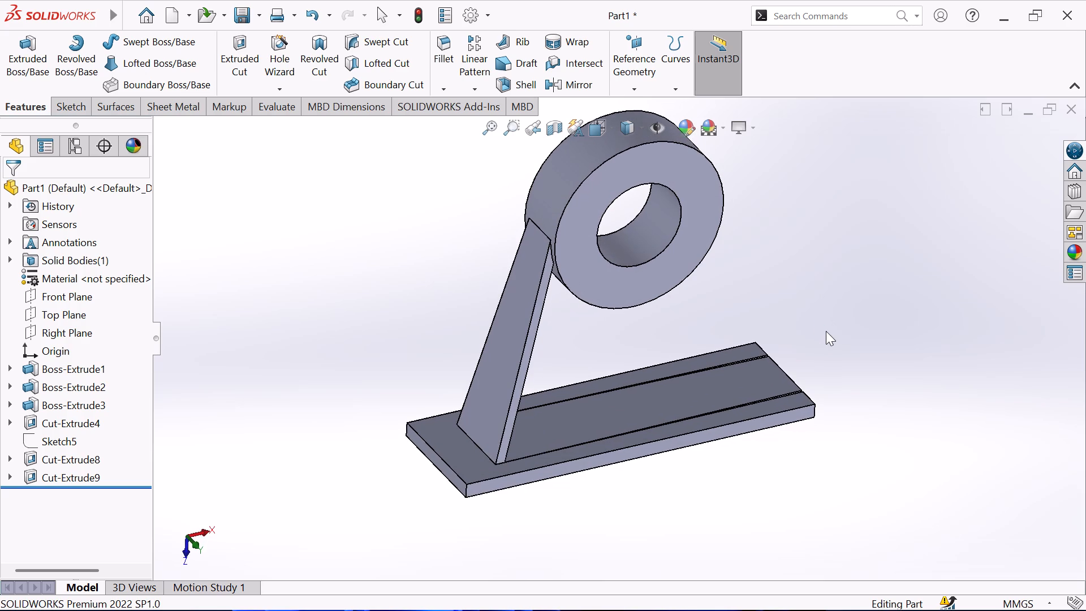
Undo the last cut-extrude of the support's side profiles.
key("ctrl+z")
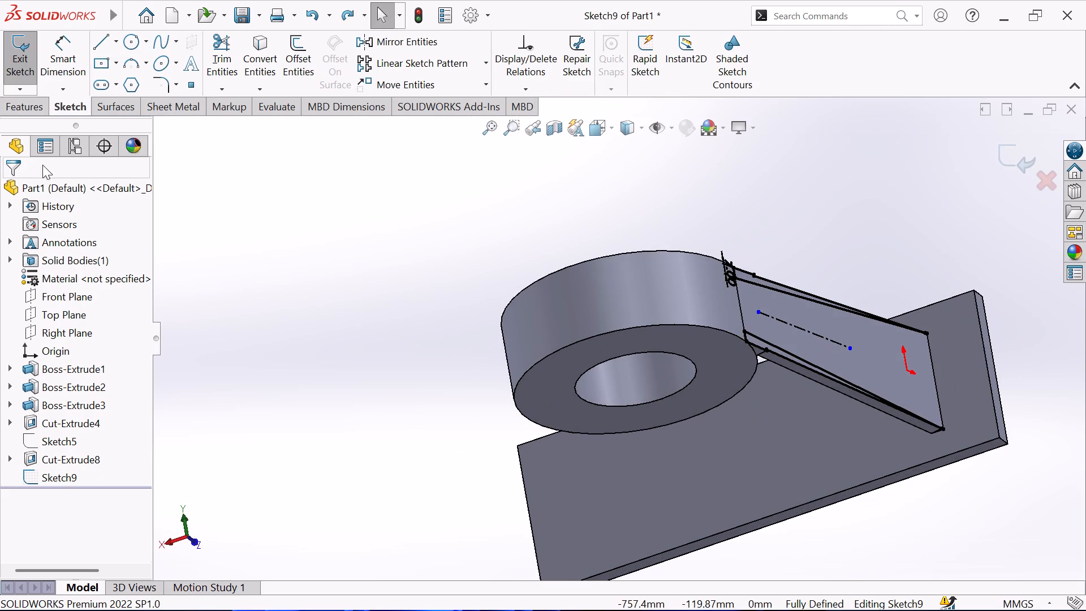
Cut-extrude the two thin tapered side profiles Up To Surface, using the base plate's inner face as the limit.
left_click(12, 101)
left_click(240, 49)
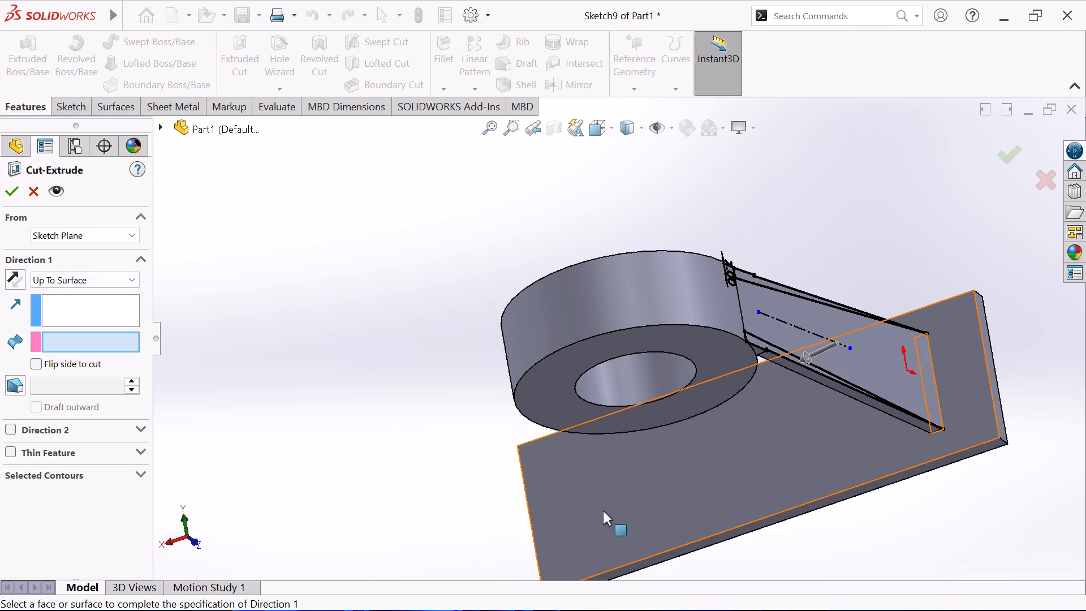
left_click(620, 504)
left_click(10, 196)
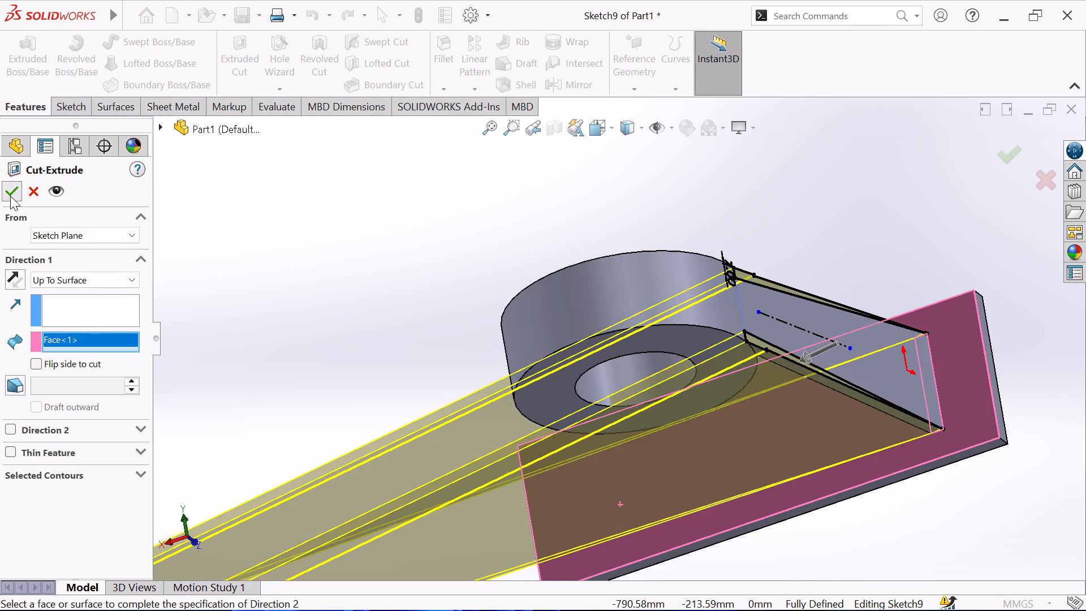
left_click(402, 353)
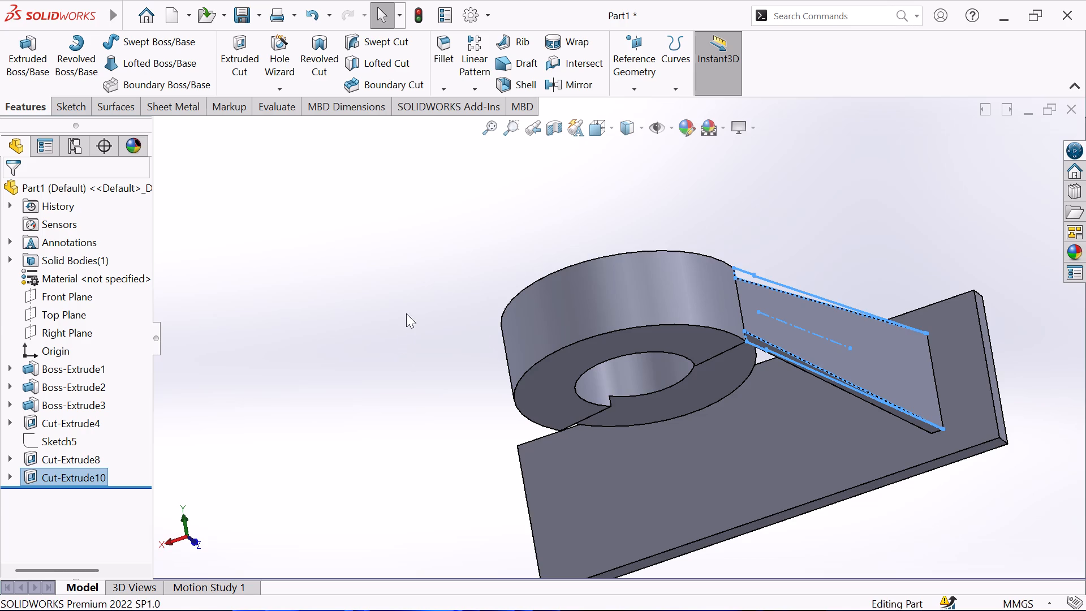
Start a sketch on the recessed half-ring face left by the cut and convert its outer arc edge into the sketch.
middle_click_drag(406, 313, 401, 197)
middle_click_drag(385, 325, 371, 240)
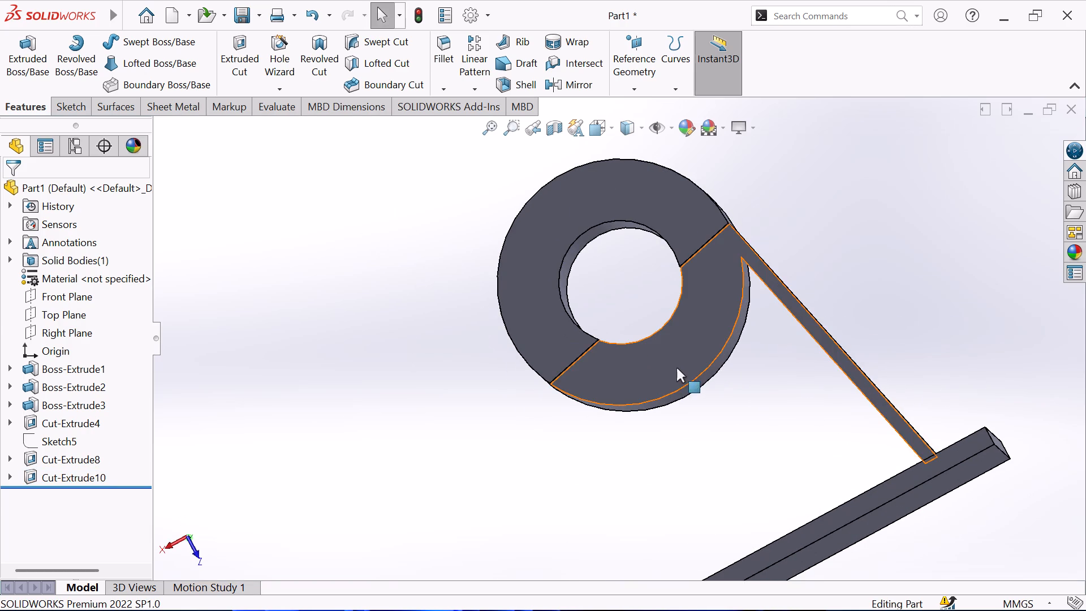
left_click(682, 370)
left_click(732, 336)
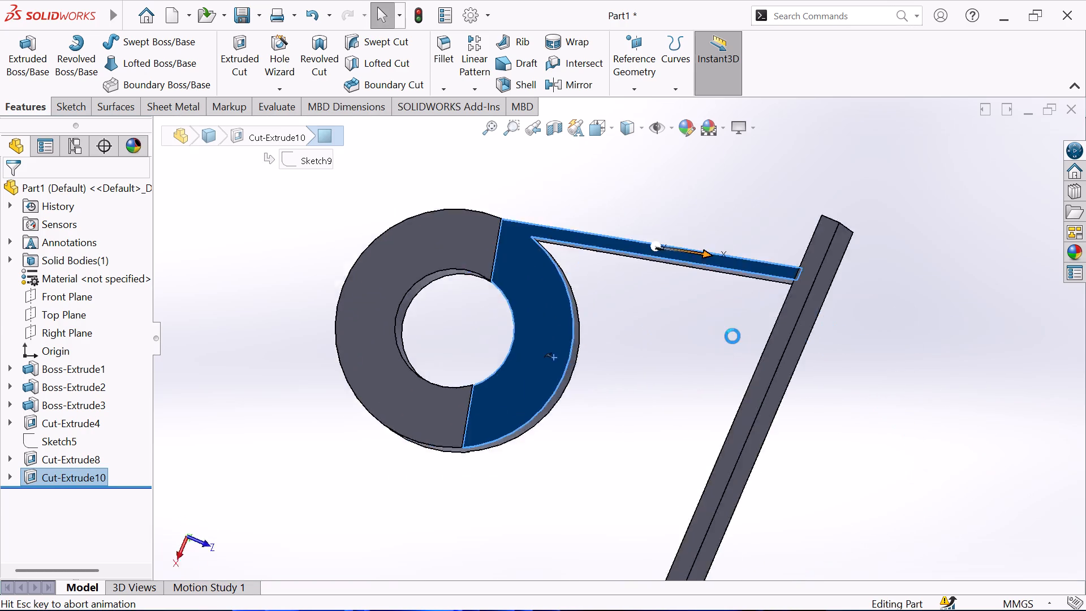
scroll(653, 292, "down", 1)
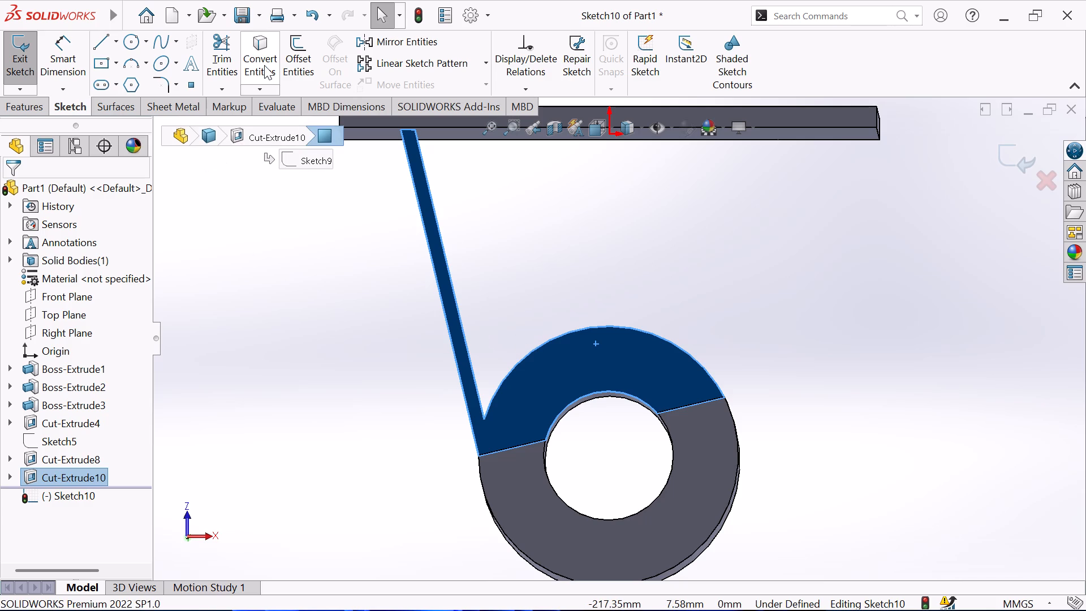
left_click(312, 325)
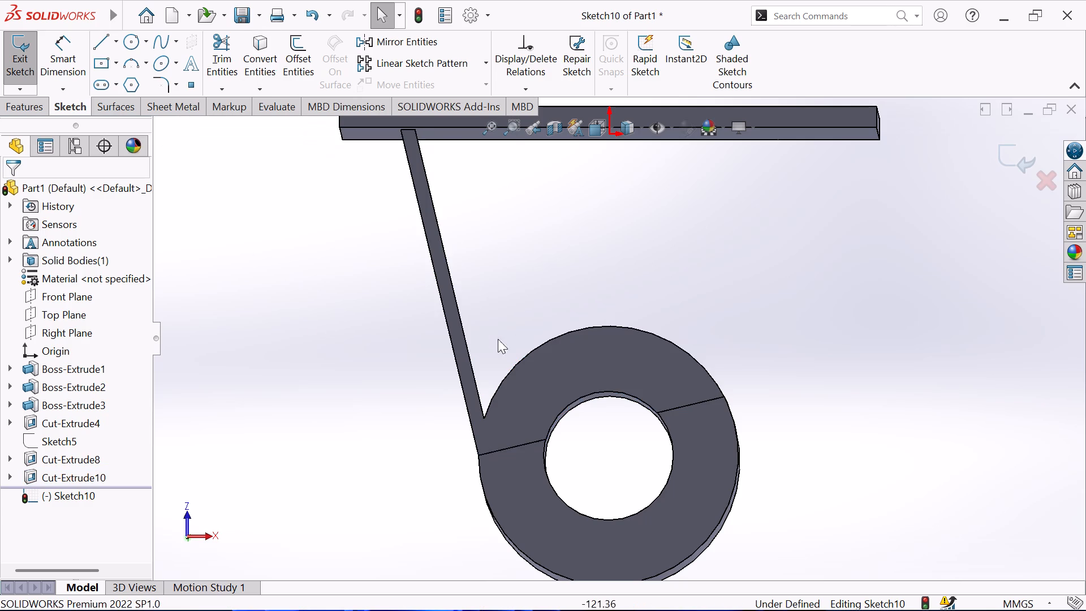
left_click(570, 333)
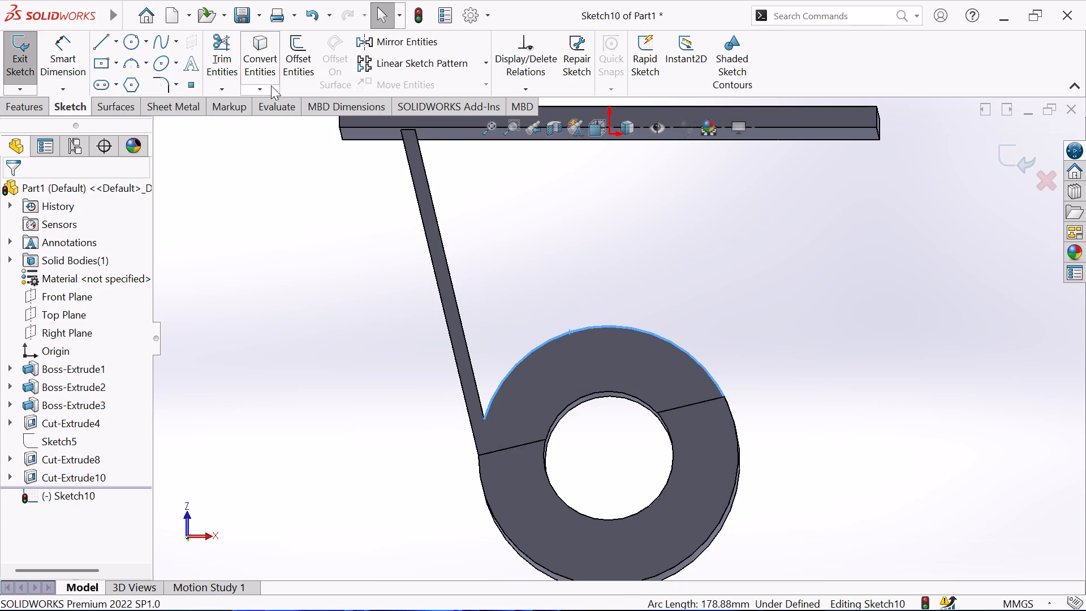
left_click(262, 63)
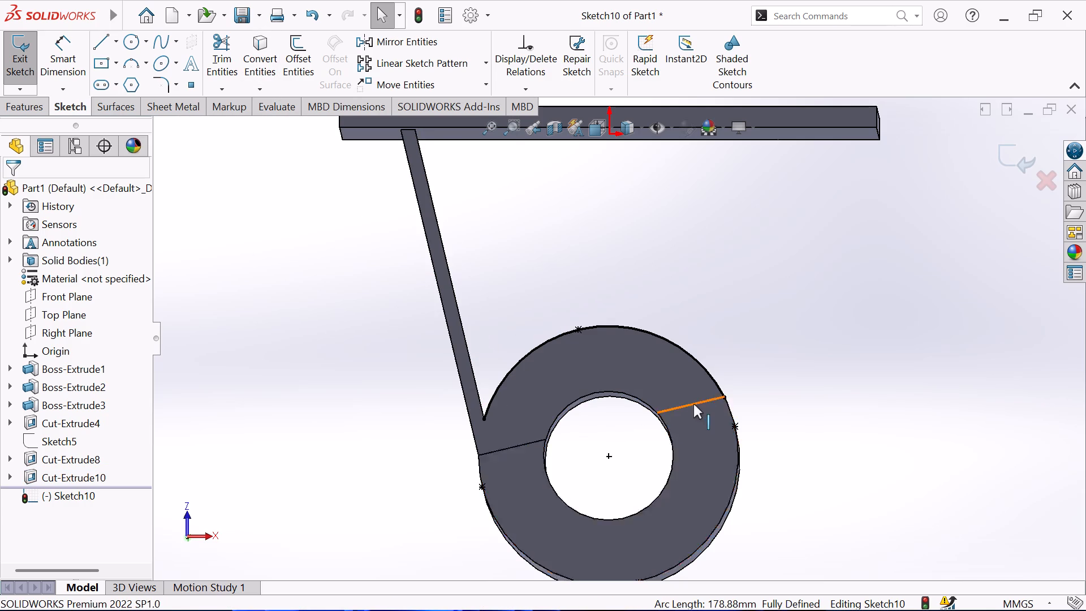
Convert the recessed half-ring's inner arc and its two straight step edges into sketch entities.
scroll(693, 403, "down", 2)
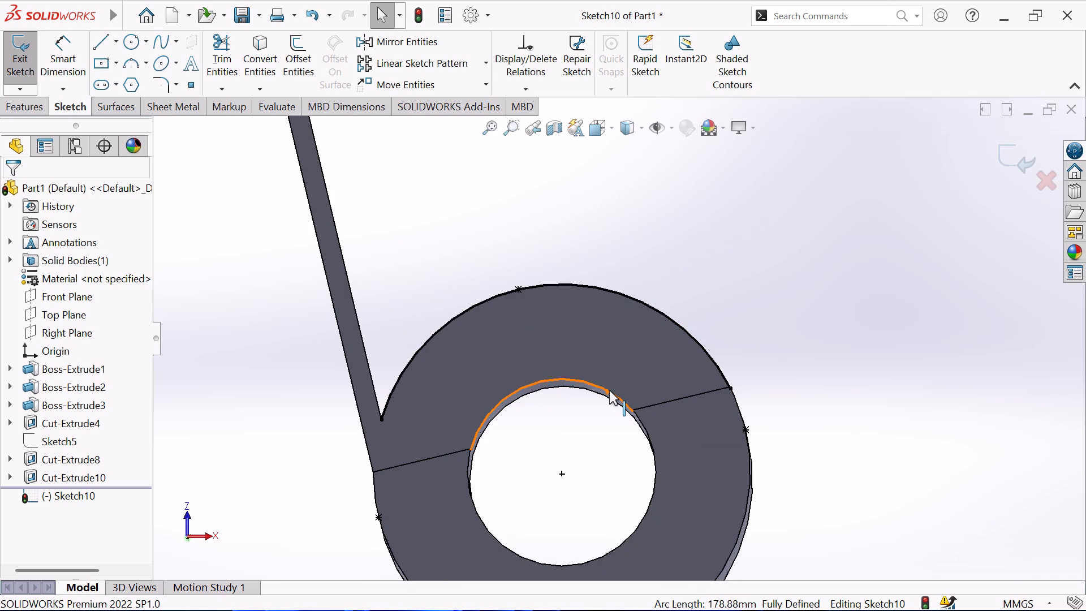
left_click(609, 390)
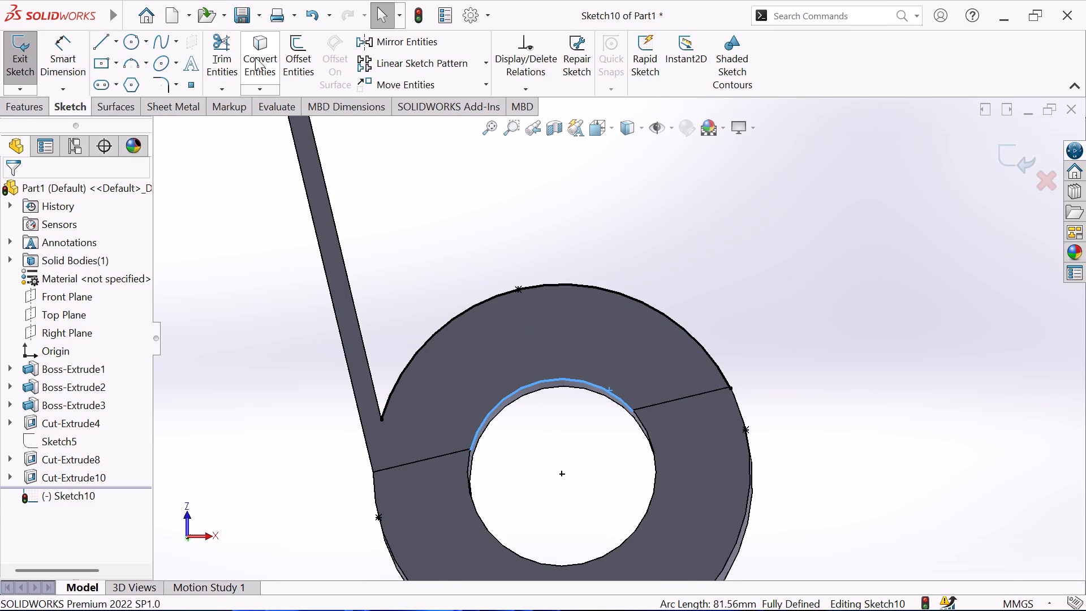
left_click(256, 57)
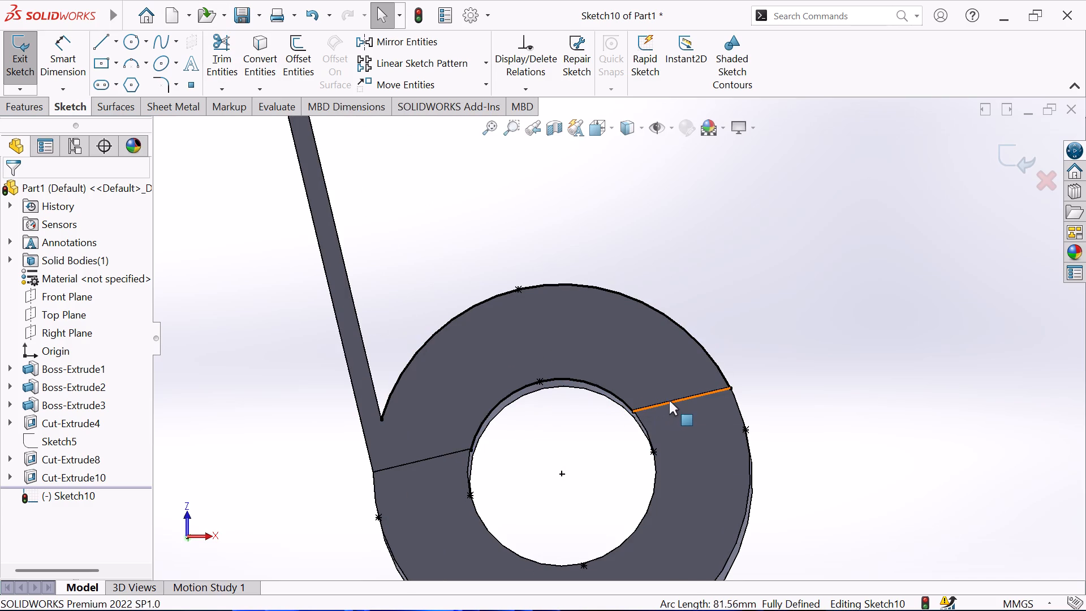
left_click(670, 402)
left_click(258, 58)
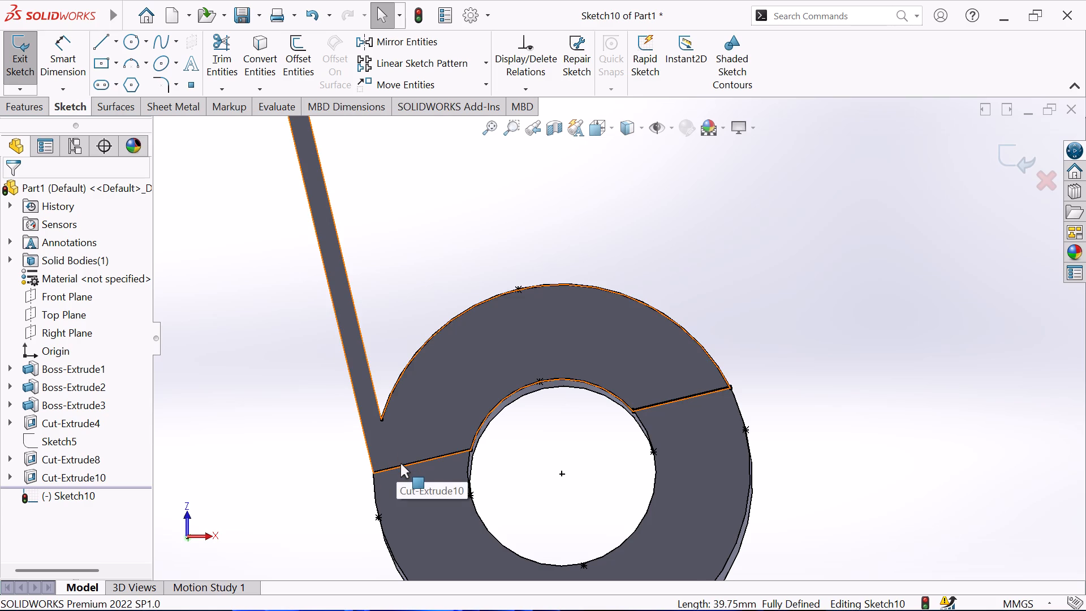
left_click(402, 467)
left_click(256, 59)
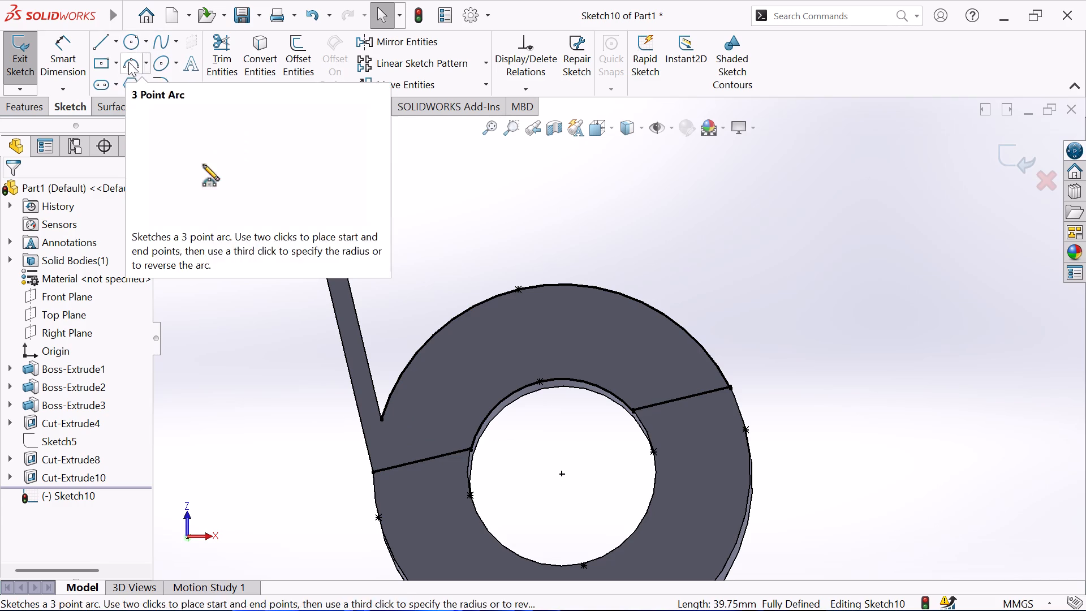
Extend the converted outer arc past the support to the end of the straight step line.
scroll(419, 371, "down", 1)
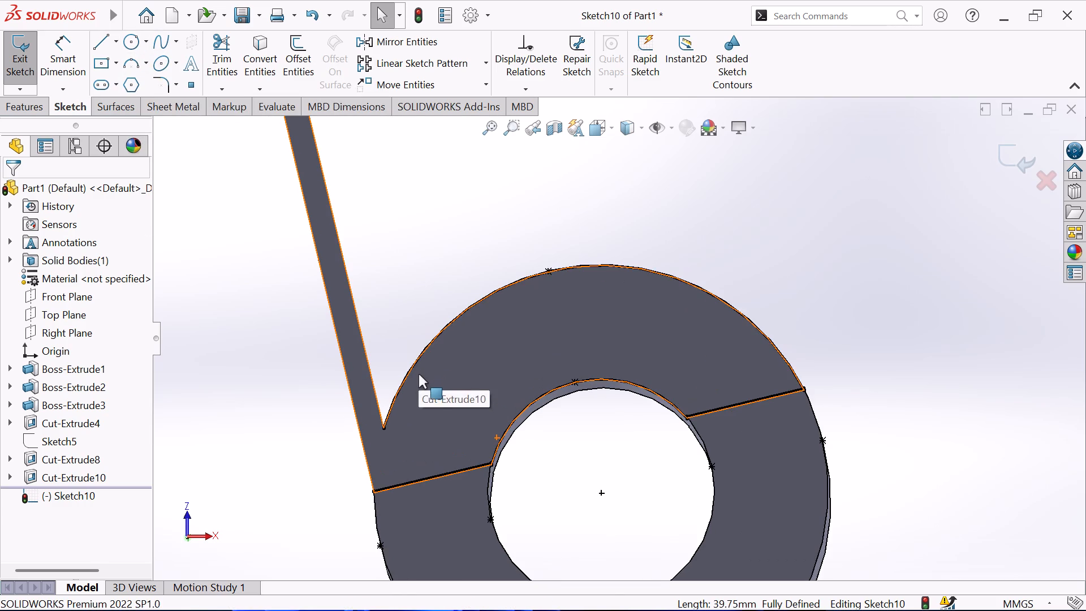
left_click(225, 93)
left_click(243, 129)
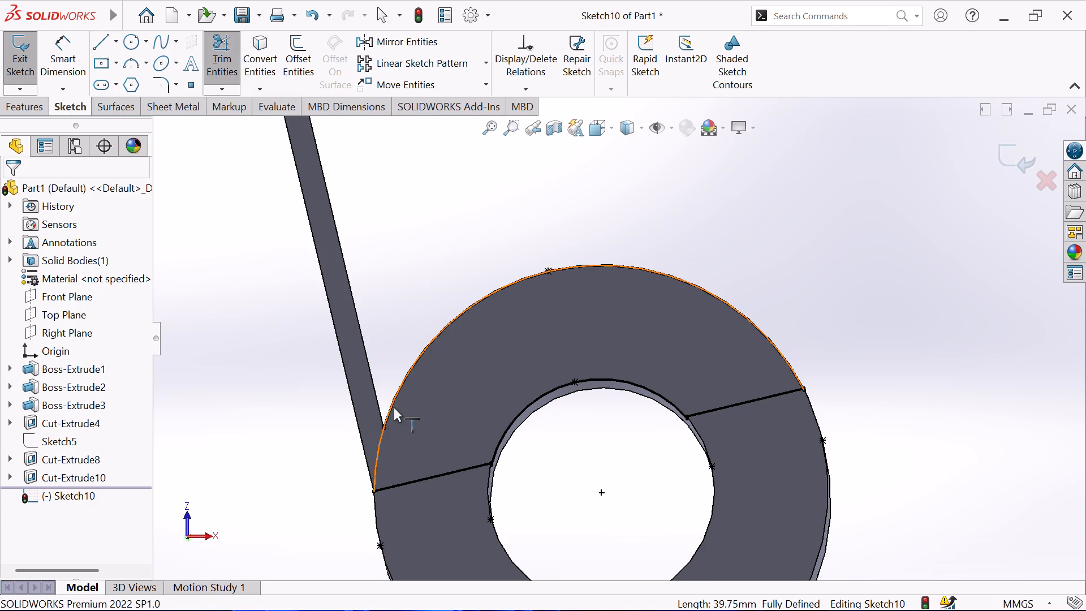
left_click(394, 407)
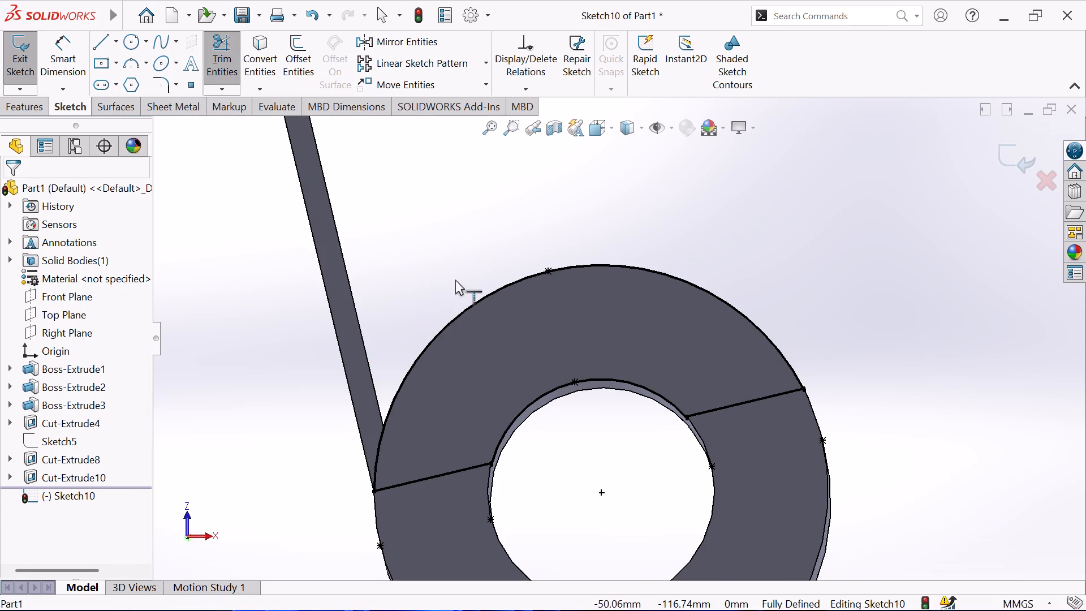
right_click(448, 250)
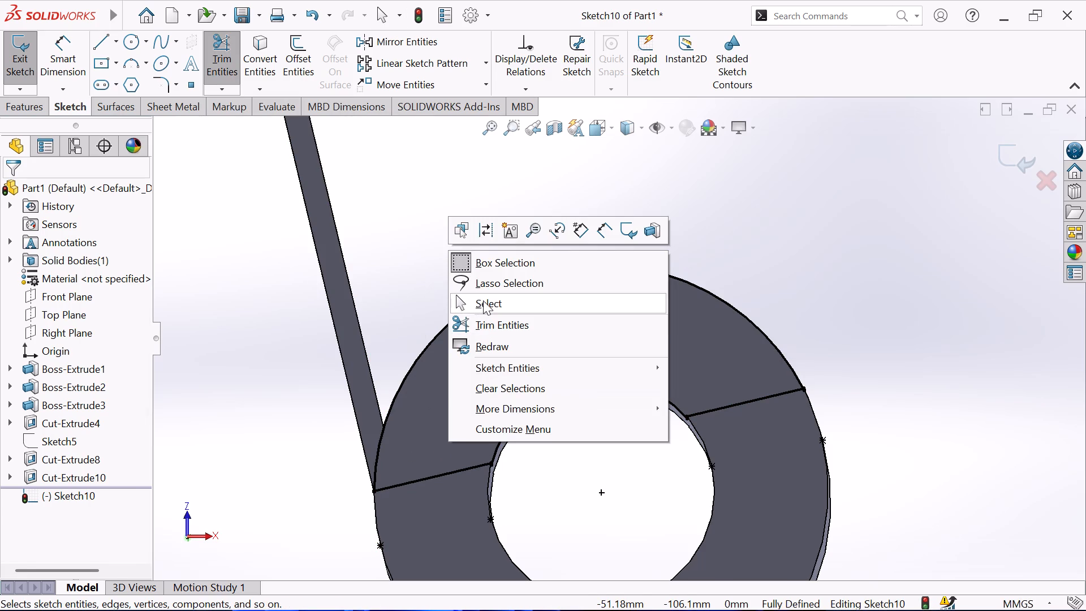
left_click(483, 300)
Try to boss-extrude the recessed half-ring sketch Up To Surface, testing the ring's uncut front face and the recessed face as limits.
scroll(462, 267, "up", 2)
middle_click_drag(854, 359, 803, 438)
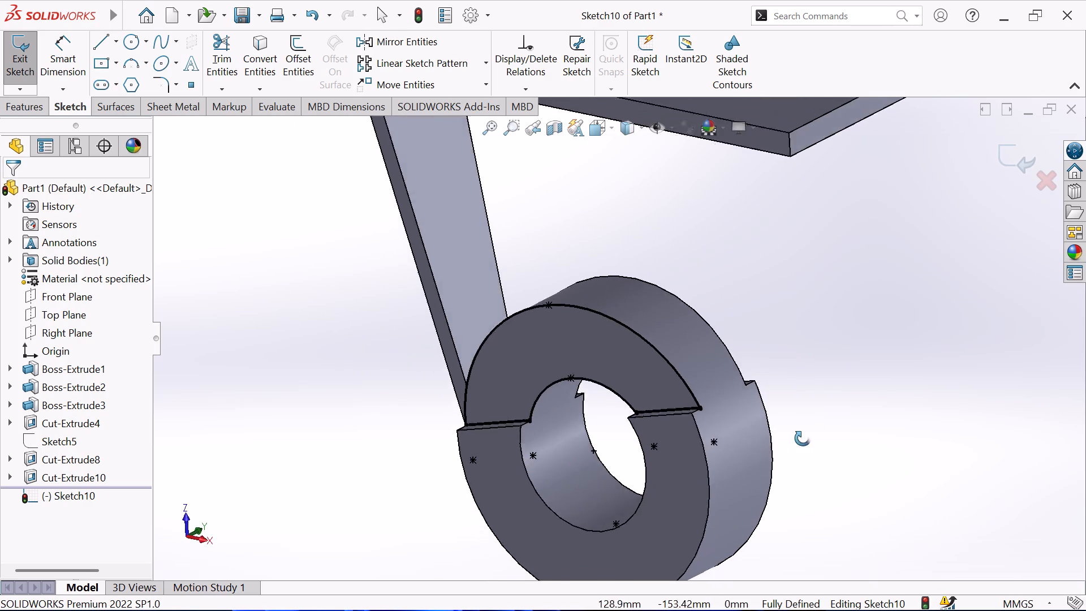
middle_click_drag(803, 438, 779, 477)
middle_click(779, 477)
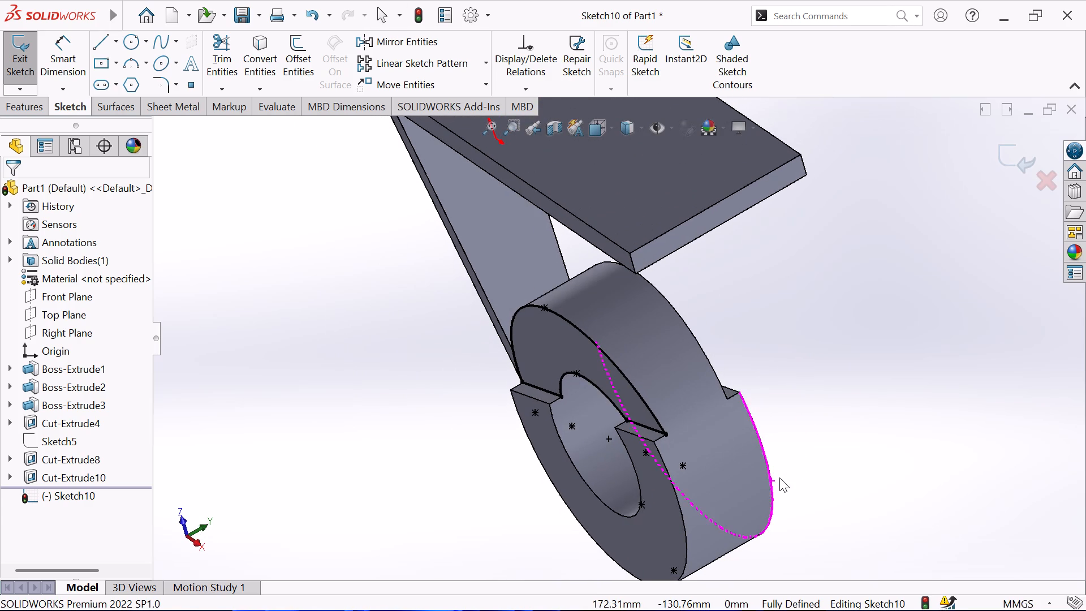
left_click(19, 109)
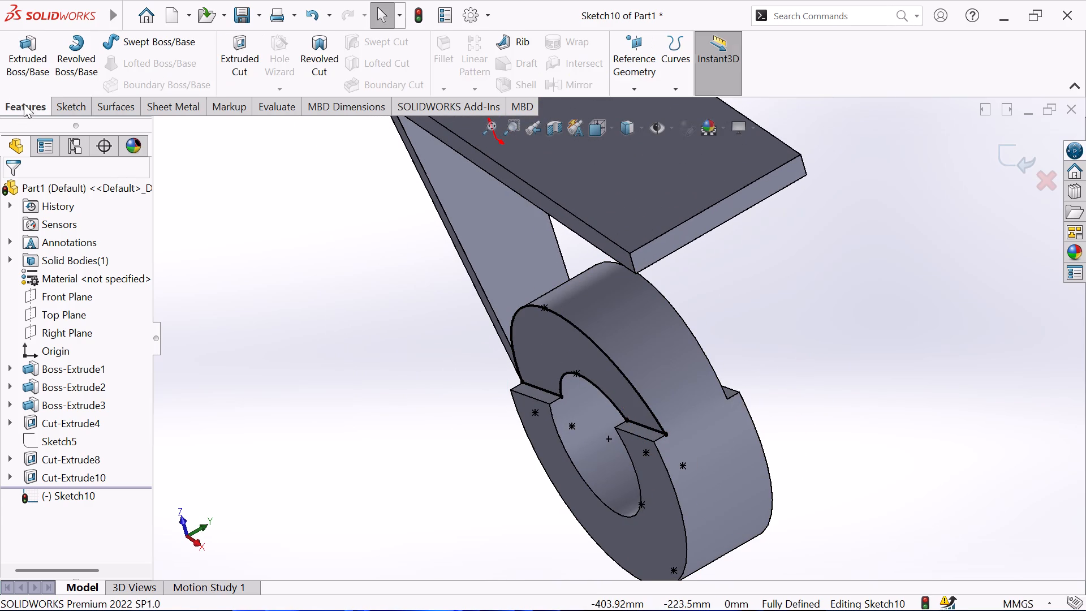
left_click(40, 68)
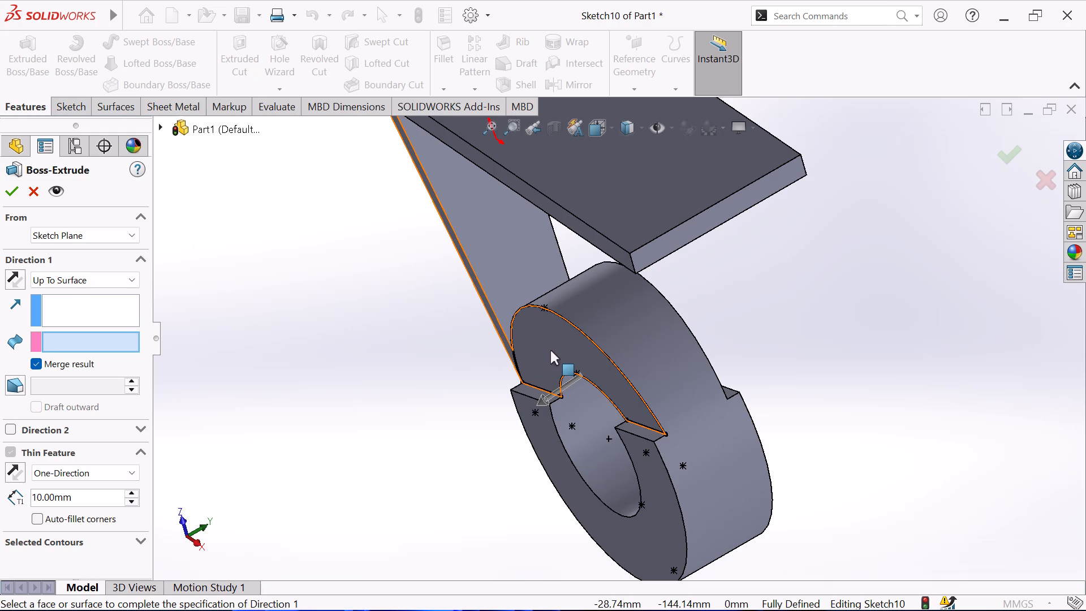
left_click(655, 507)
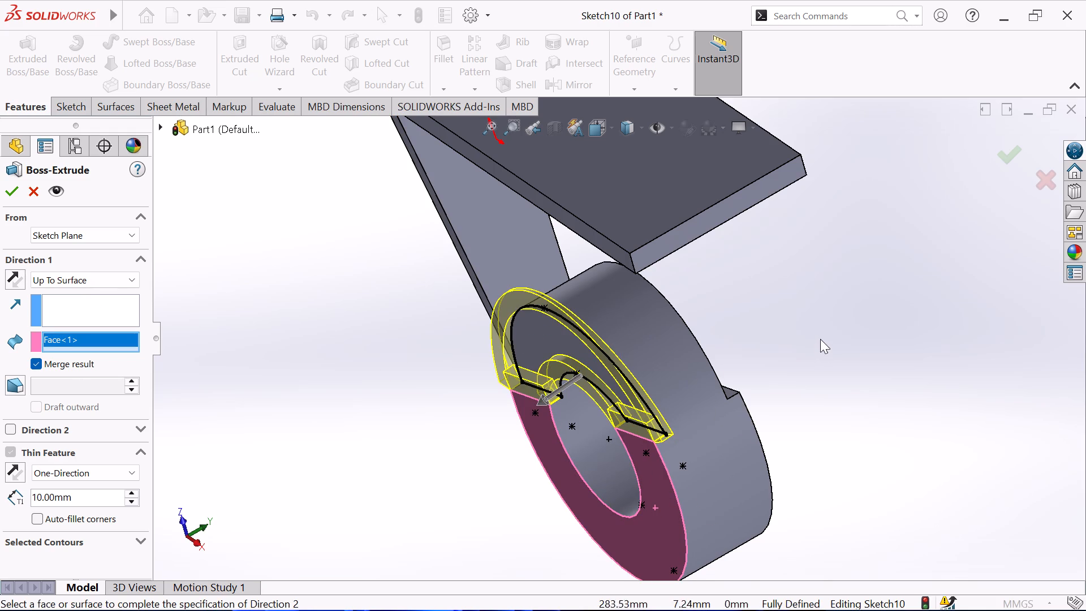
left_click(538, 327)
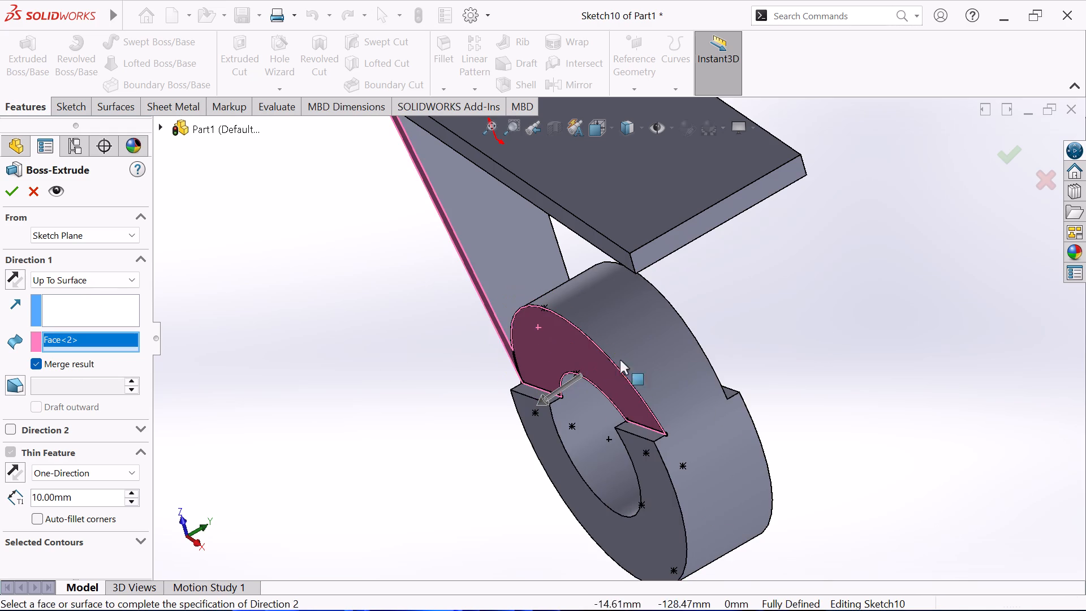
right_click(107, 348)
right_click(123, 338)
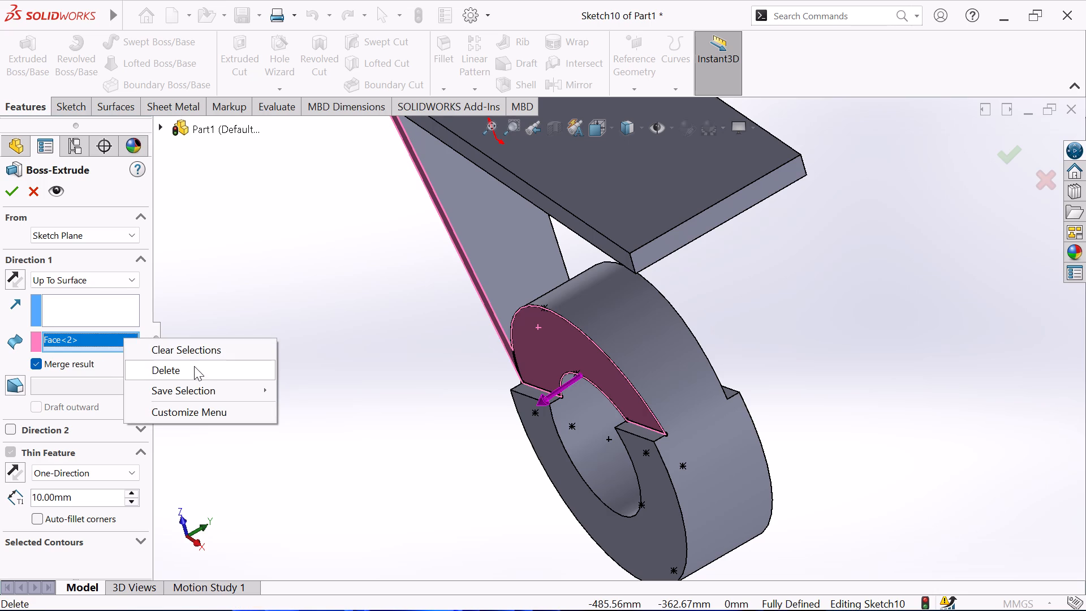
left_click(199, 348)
Examine how the sketch lines and arcs meet at the ring's step edge opposite the support, and abandon the extrusion.
middle_click_drag(376, 335, 405, 313)
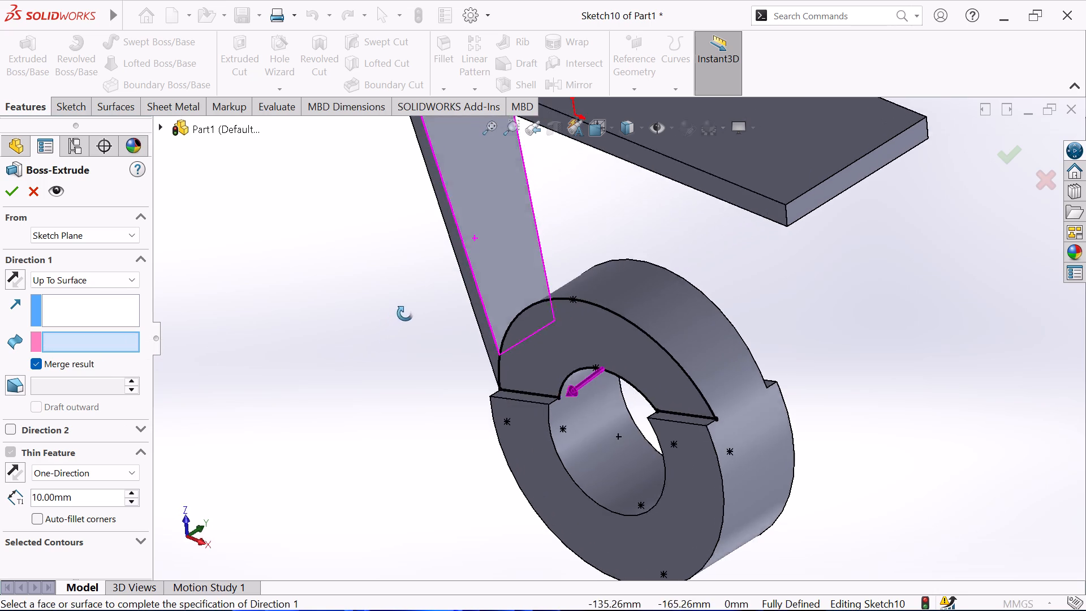
middle_click_drag(405, 313, 417, 305)
scroll(731, 410, "down", 4)
scroll(784, 409, "down", 3)
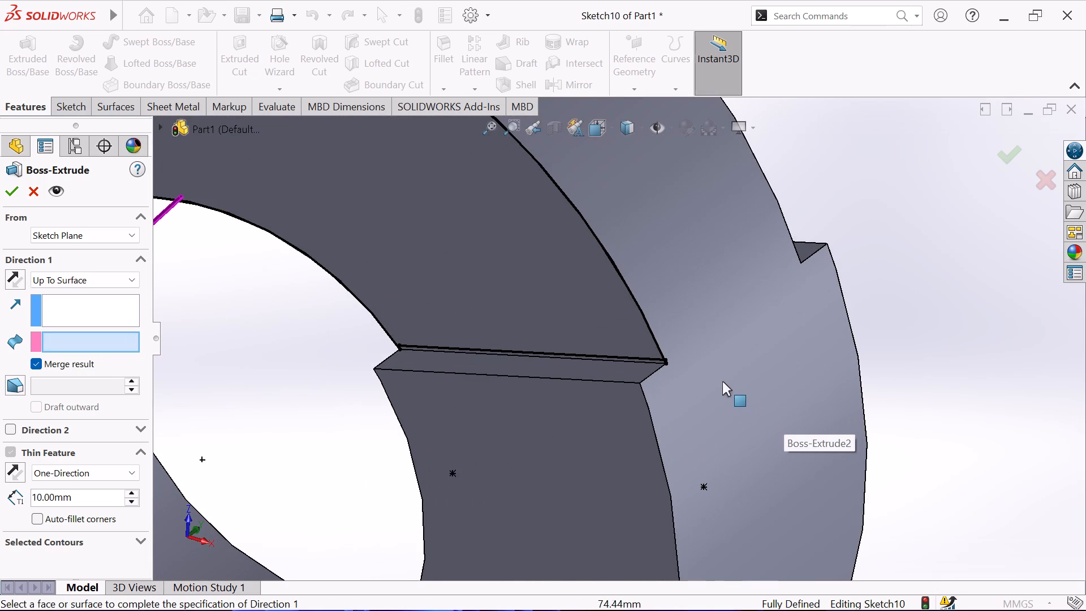
middle_click_drag(910, 297, 933, 279)
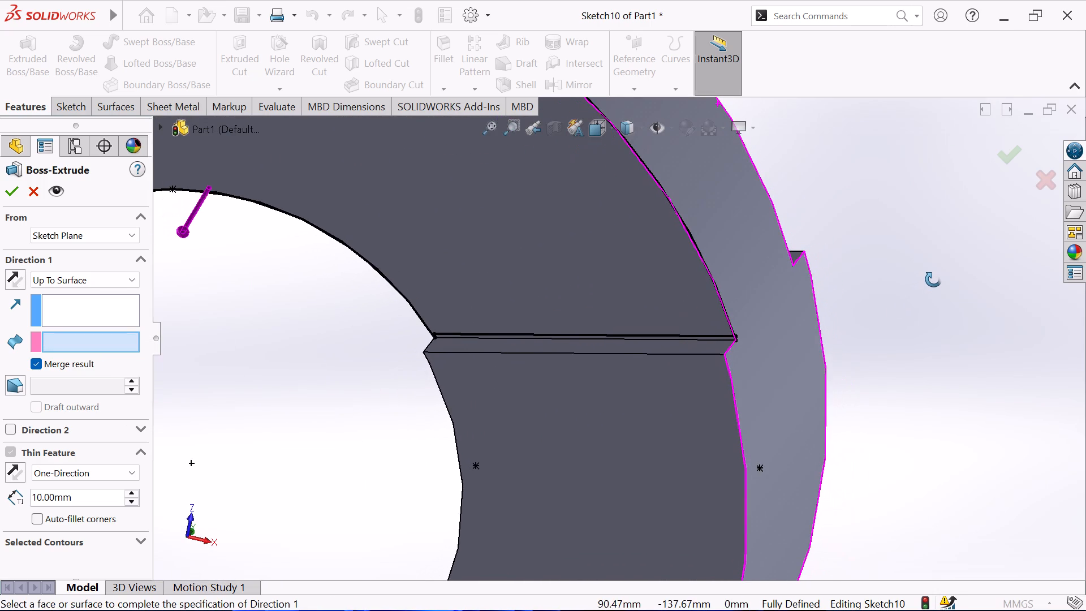
middle_click_drag(933, 279, 957, 253)
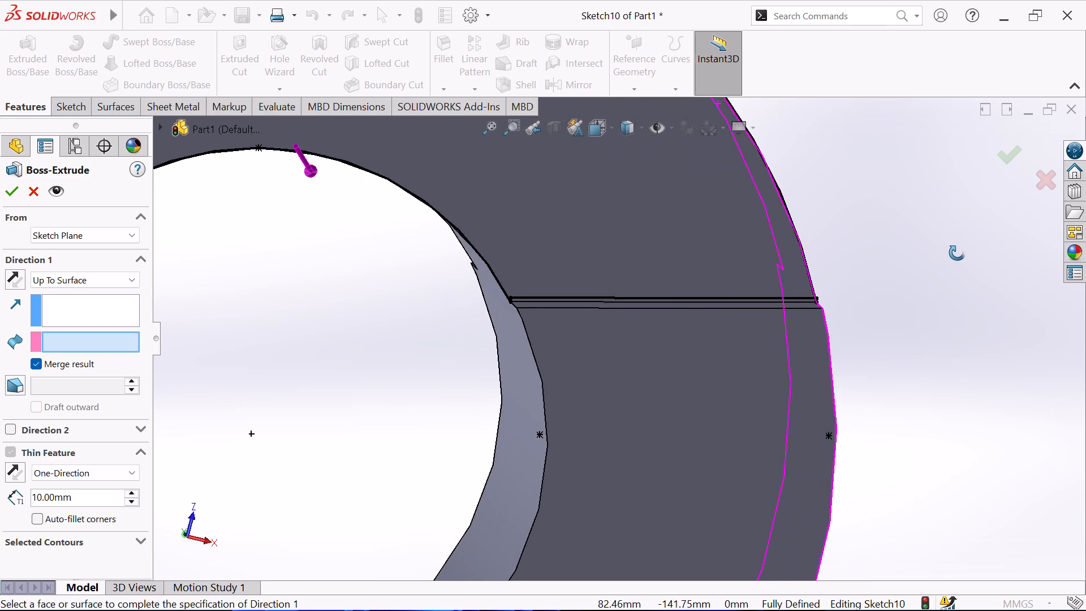
middle_click_drag(957, 253, 958, 248)
scroll(570, 302, "down", 3)
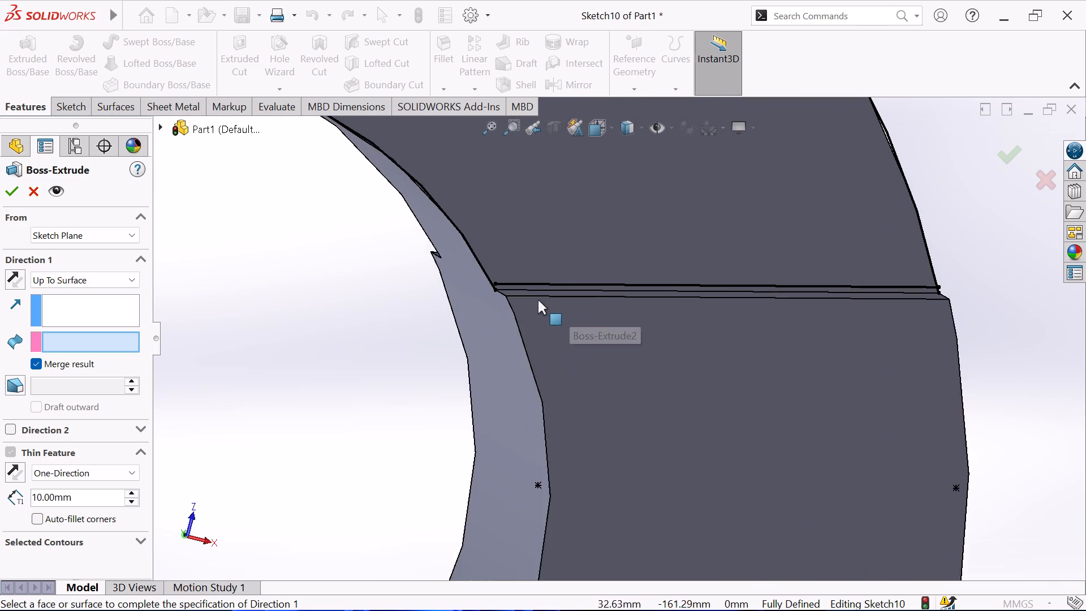
scroll(521, 294, "down", 1)
scroll(579, 294, "up", 3)
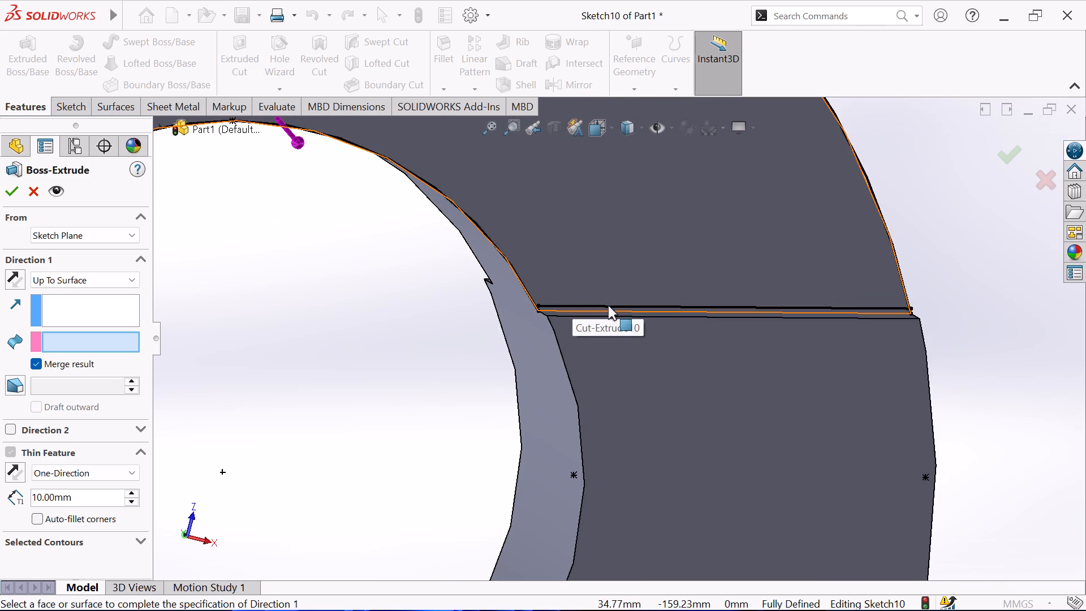
left_click(40, 189)
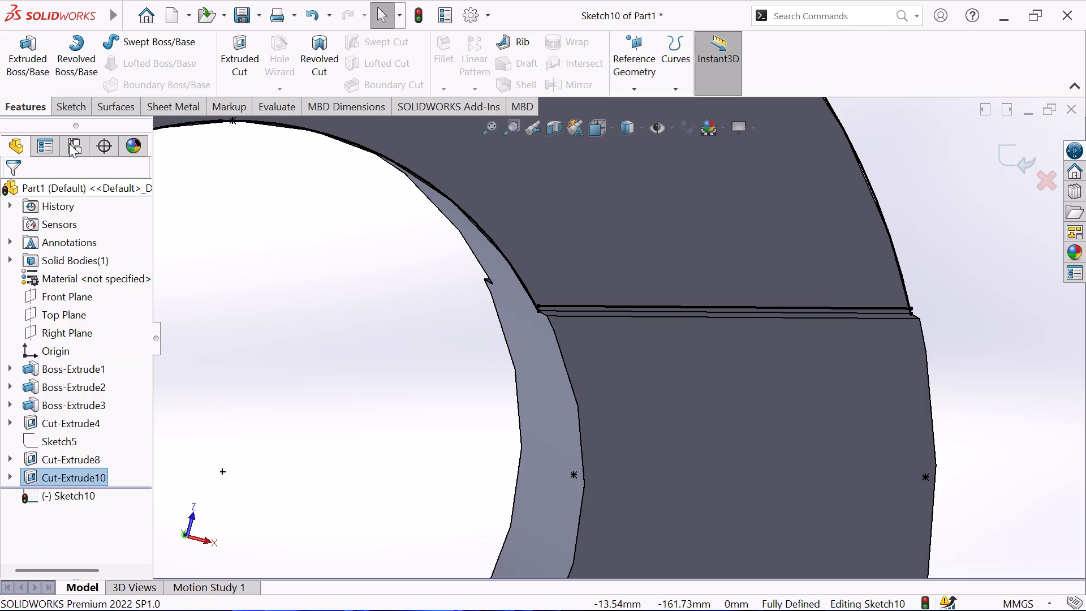
Replace the straight sketch line at the step opposite the support by trimming it and converting the recessed face's step edge.
left_click(79, 117)
left_click(66, 107)
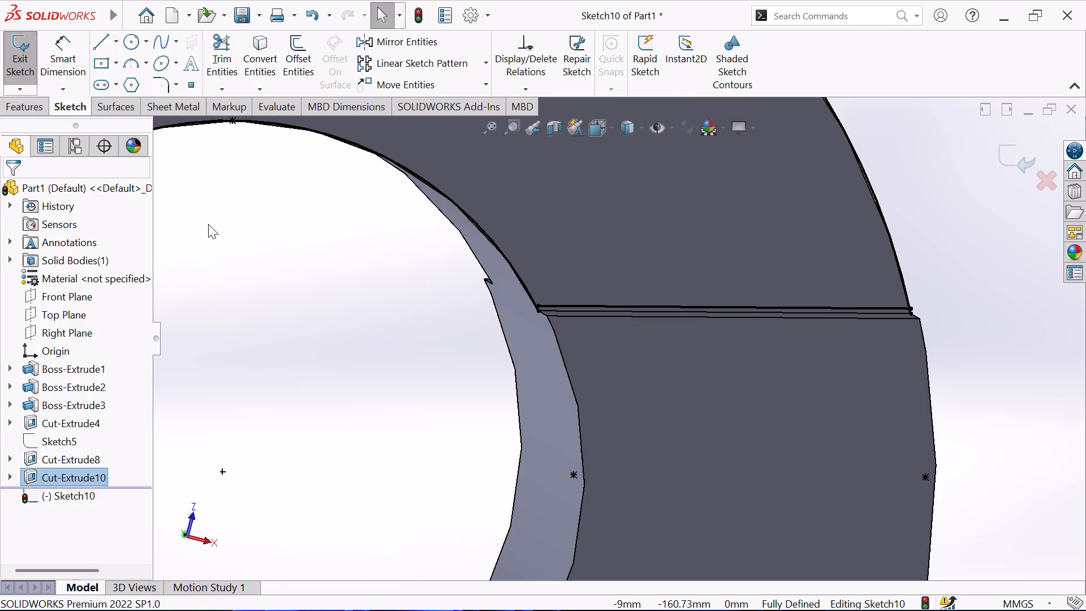
key("ctrl+8")
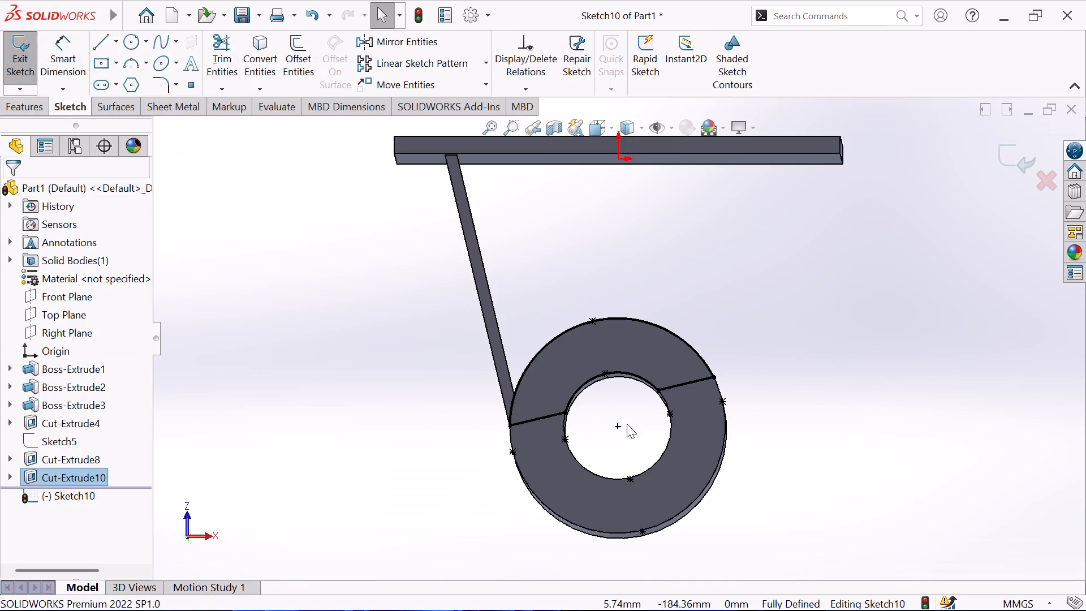
middle_click_drag(636, 415, 641, 449)
scroll(692, 407, "down", 4)
scroll(628, 342, "down", 6)
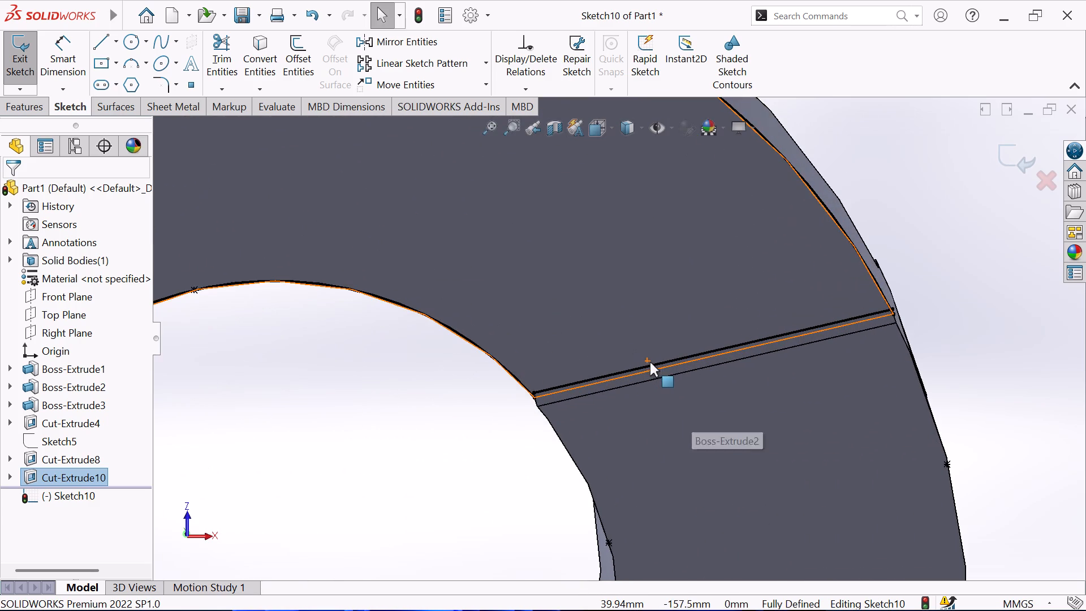
left_click(233, 61)
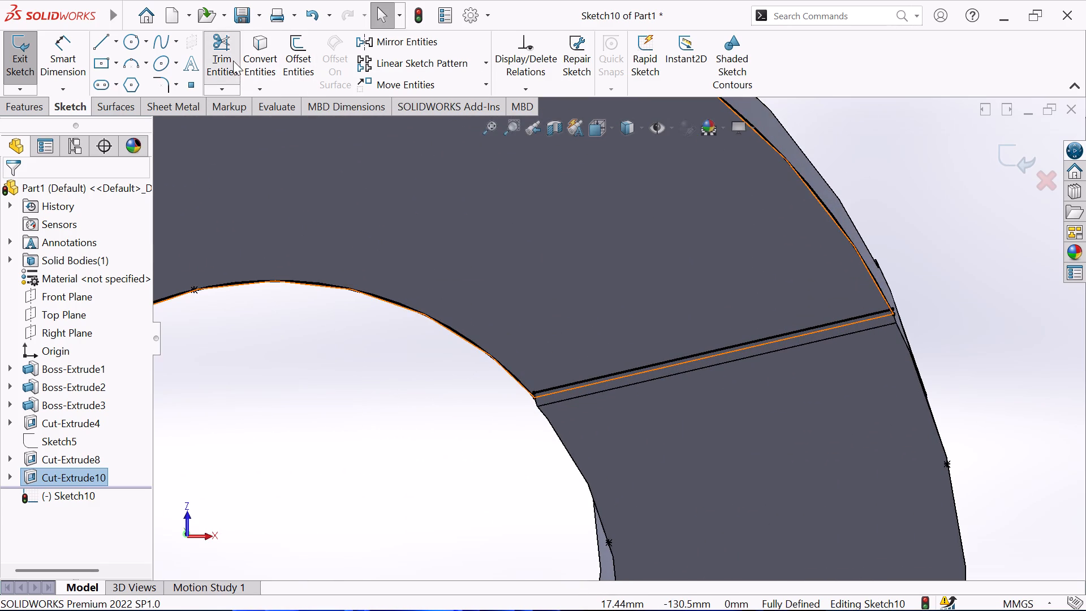
left_click(670, 358)
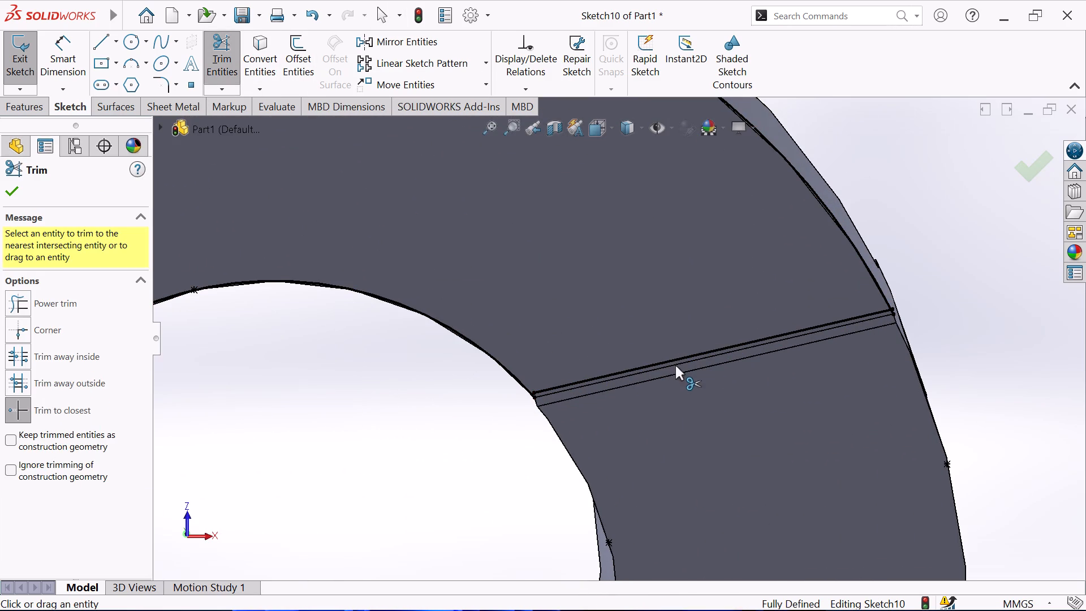
left_click(675, 362)
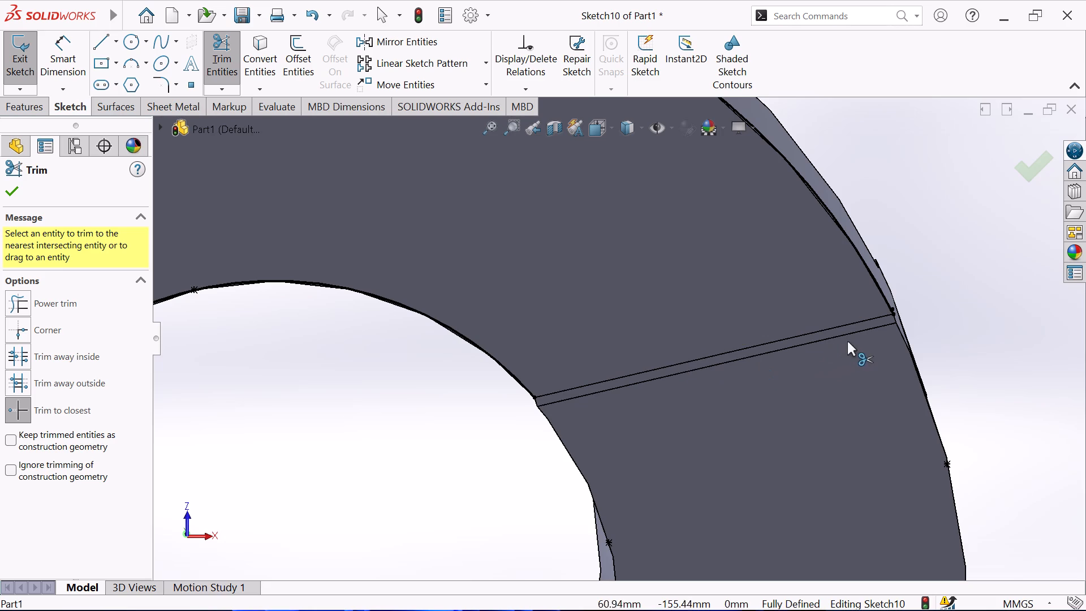
right_click(1010, 339)
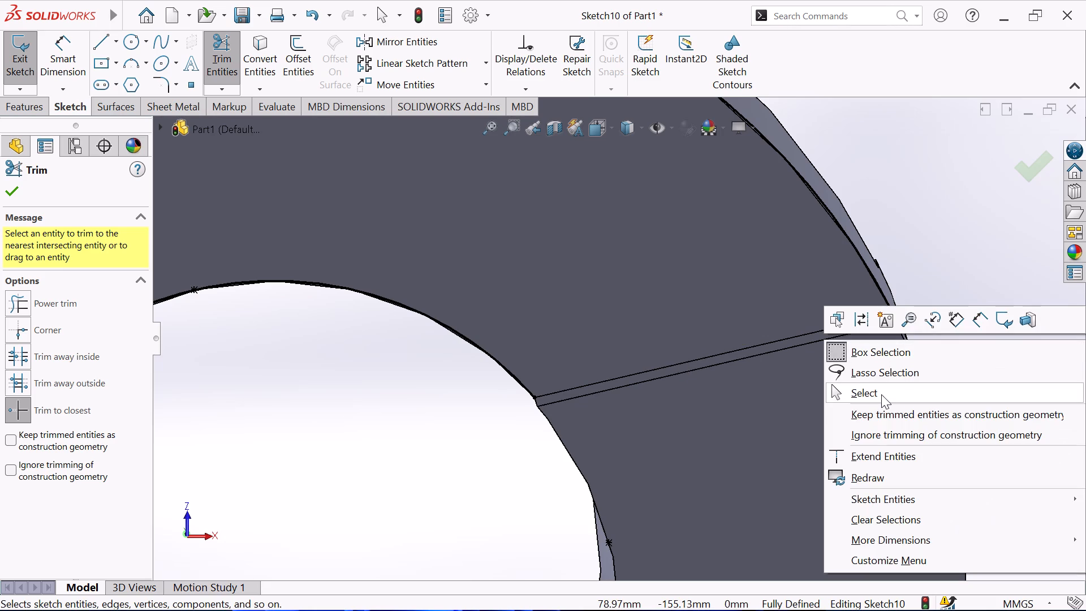
left_click(881, 394)
left_click(790, 338)
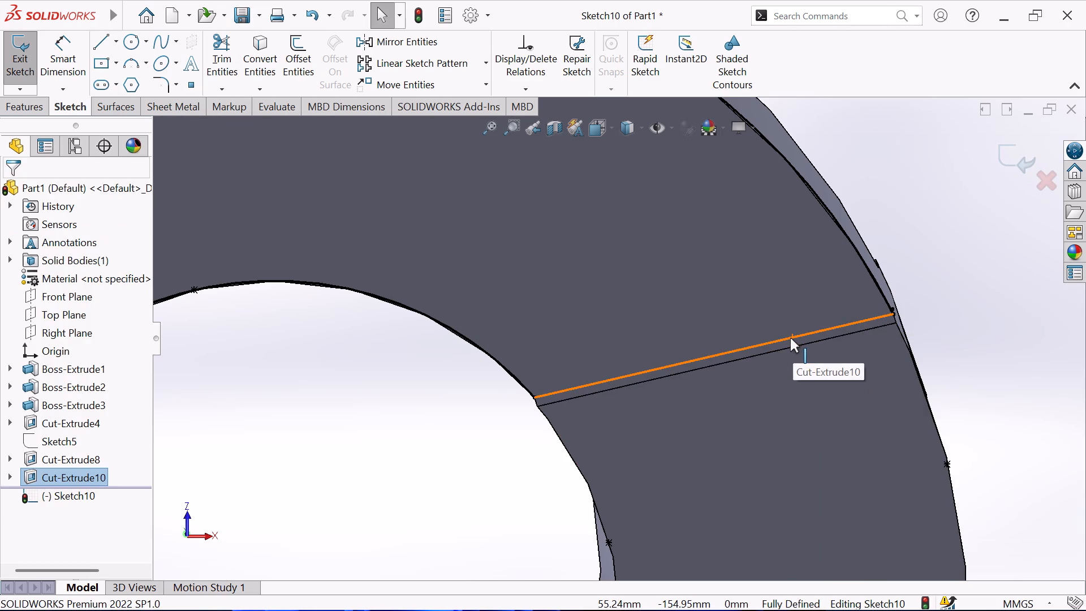
left_click(267, 66)
Replace the straight sketch line at the support-side step by deleting it and converting the recessed face's step edge.
scroll(371, 385, "up", 2)
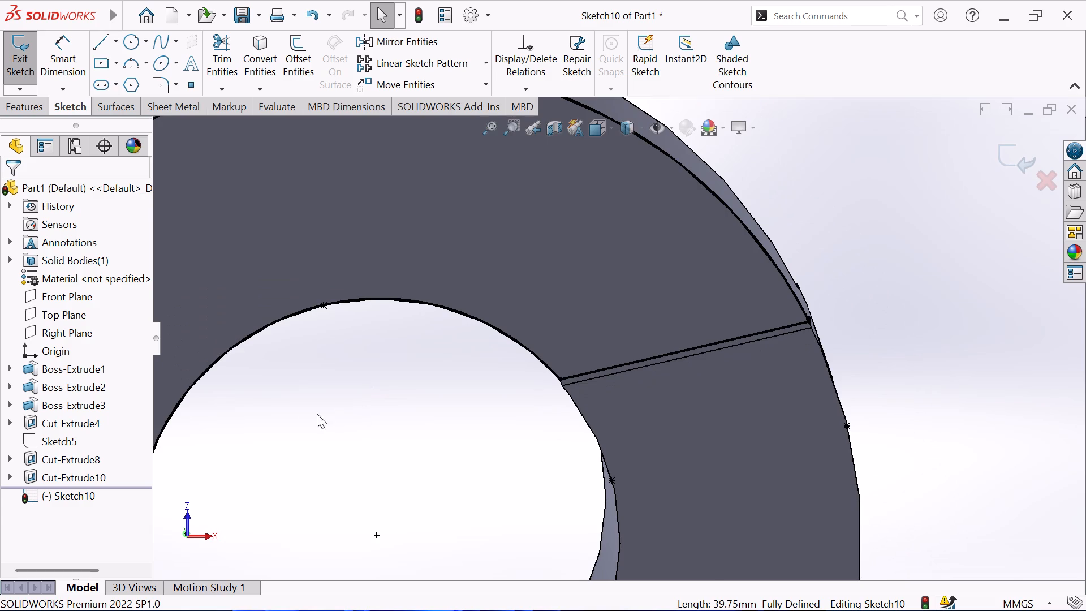
scroll(297, 410, "up", 4)
scroll(308, 425, "down", 4)
scroll(626, 380, "down", 2)
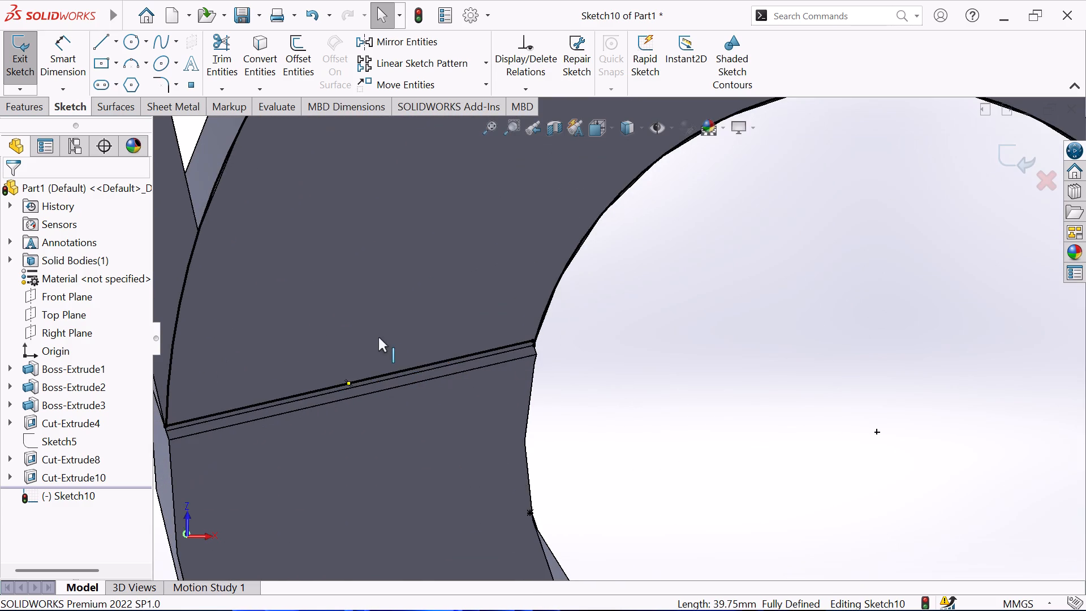
left_click(414, 365)
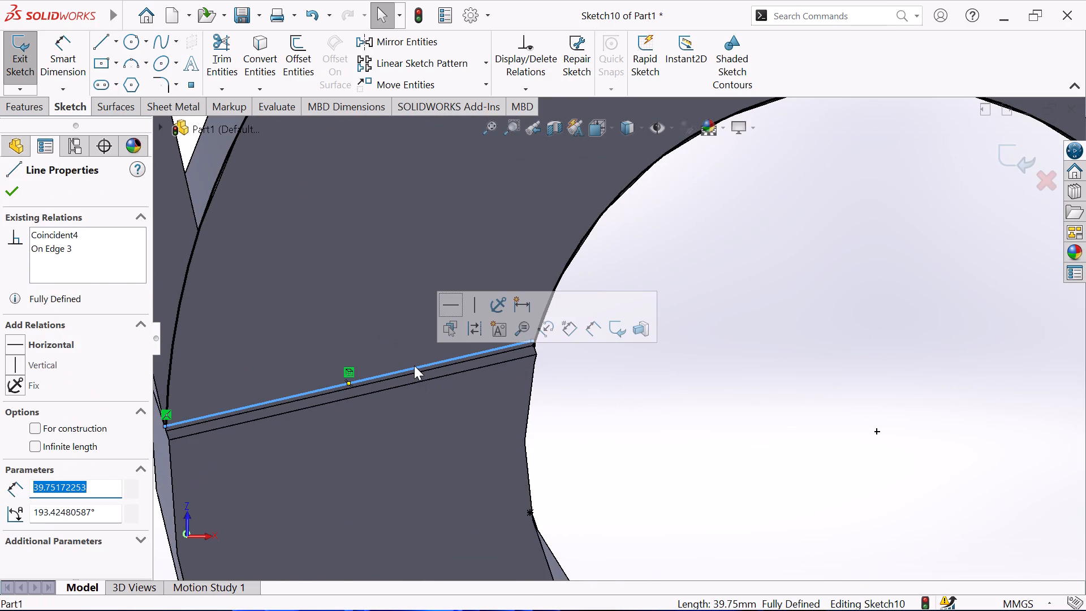
key("Delete")
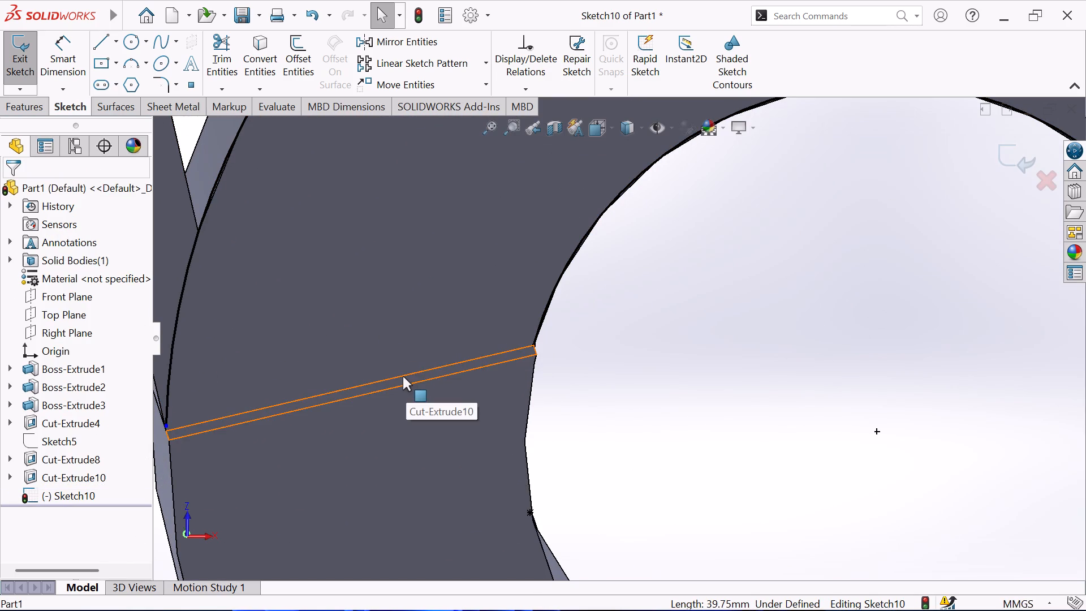
left_click(399, 376)
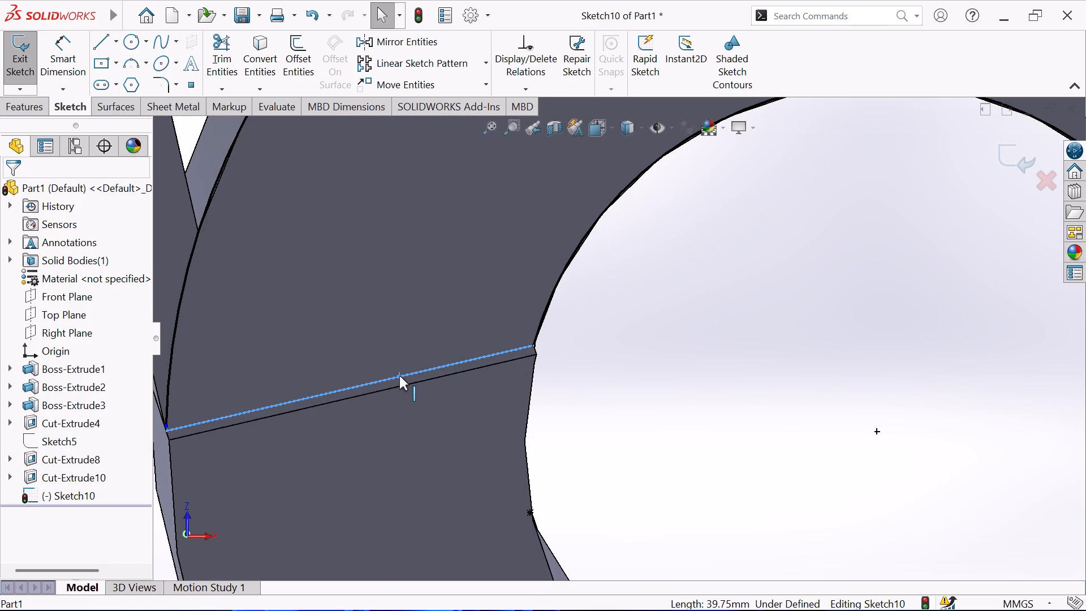
left_click(258, 61)
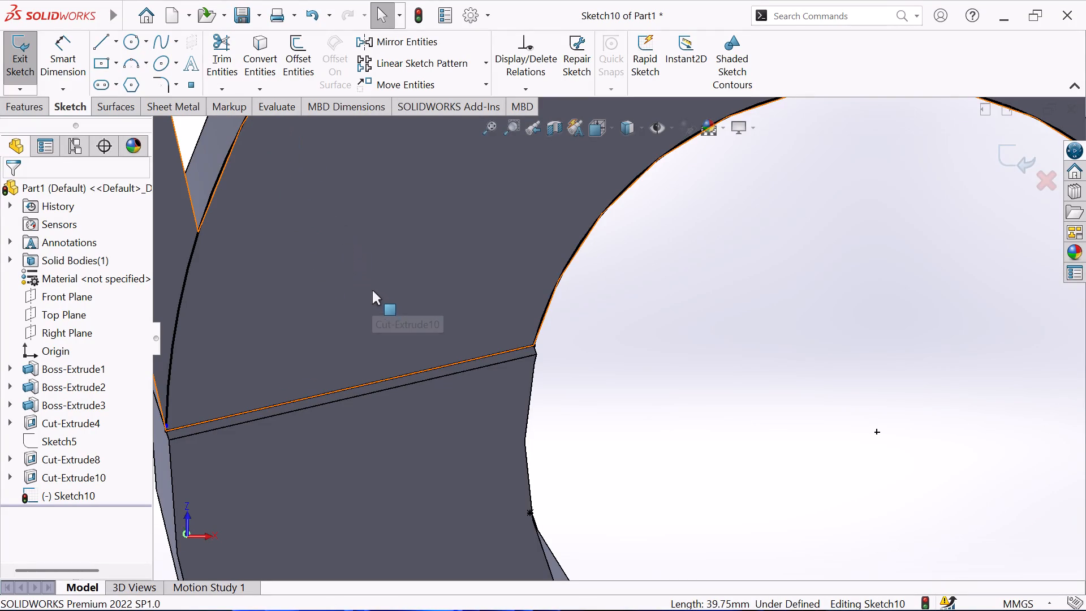
Extend the outer arc to the end of the newly converted step line beside the support.
scroll(209, 446, "down", 3)
scroll(262, 358, "down", 6)
scroll(268, 423, "down", 3)
scroll(304, 384, "down", 3)
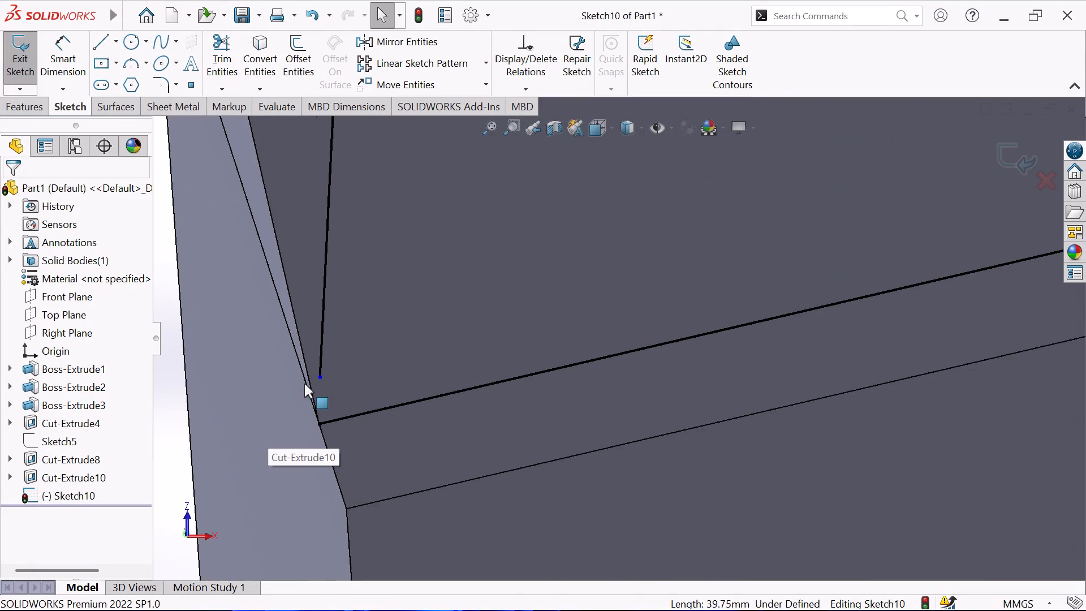
left_click(230, 89)
left_click(257, 131)
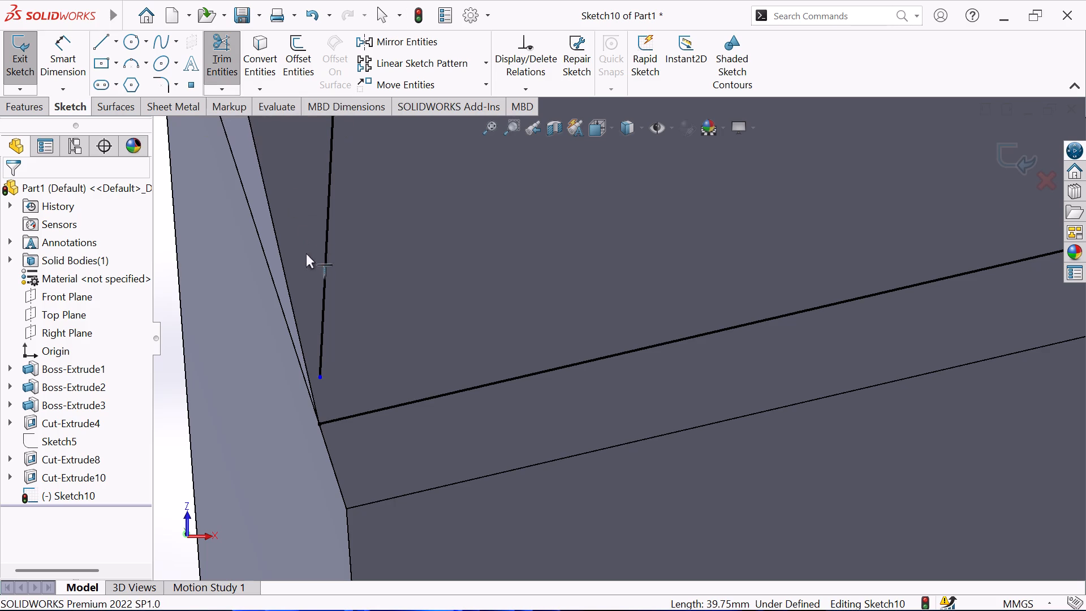
left_click(324, 286)
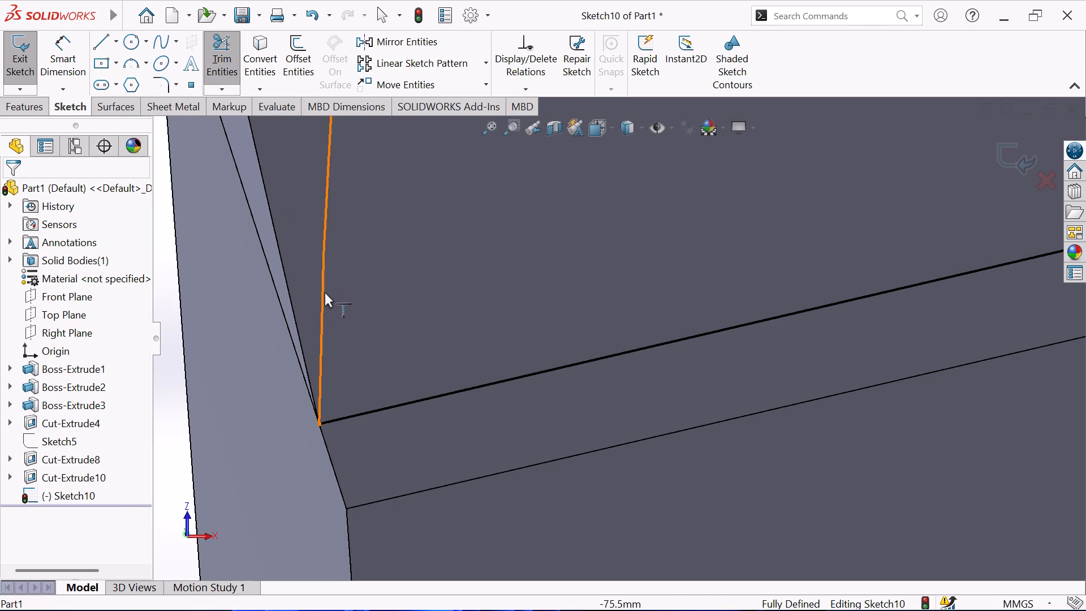
Trim the leftover stub line off the outer arc near the ring's step edge opposite the support.
scroll(498, 316, "up", 4)
scroll(937, 287, "up", 4)
scroll(935, 212, "up", 4)
scroll(842, 195, "up", 3)
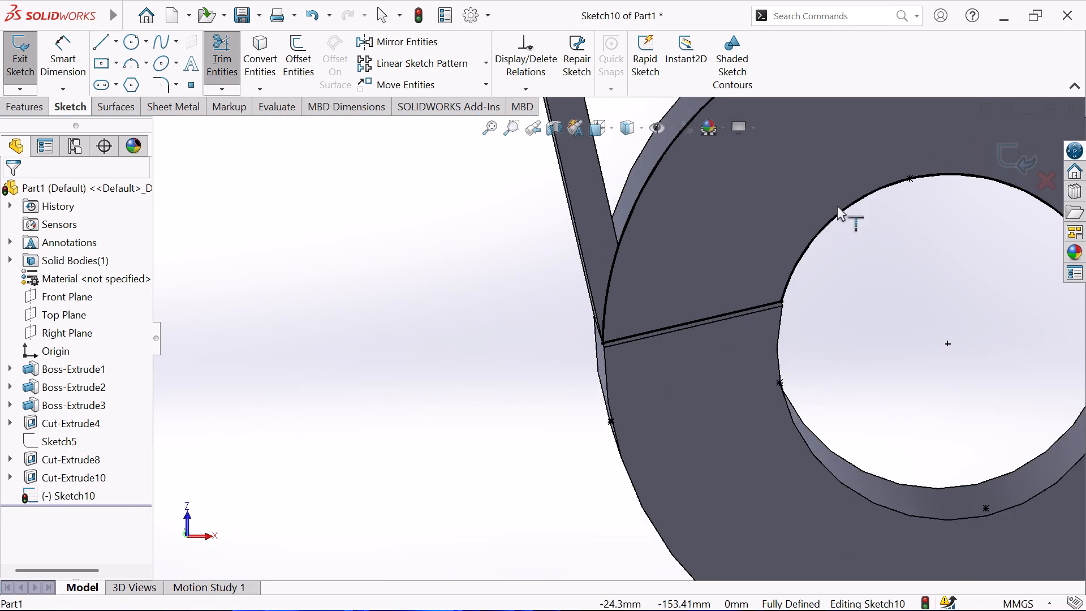
scroll(1001, 257, "up", 5)
scroll(890, 319, "down", 4)
scroll(804, 241, "down", 3)
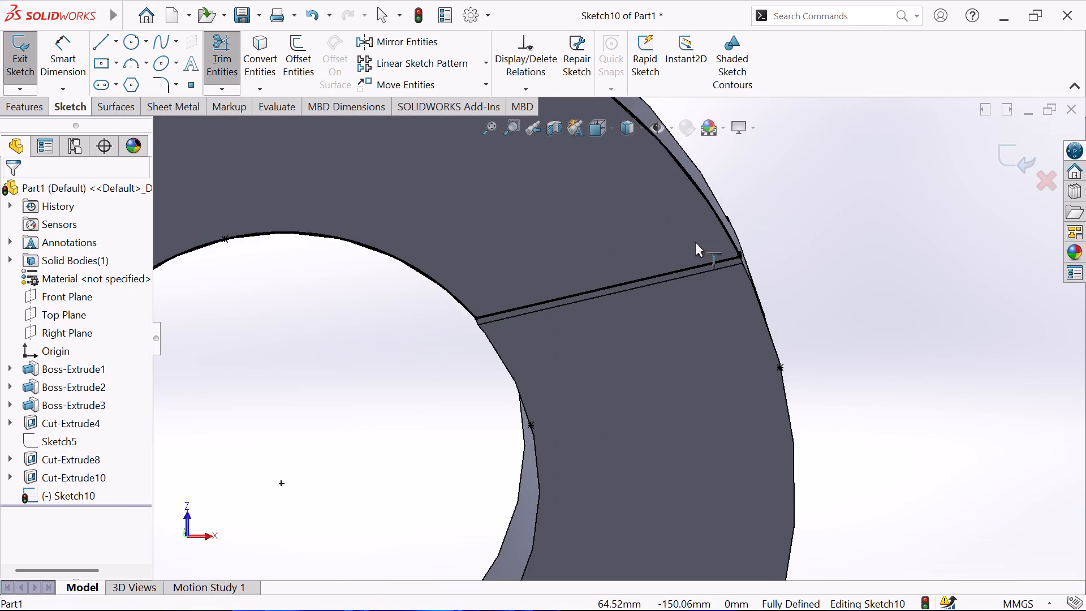
scroll(691, 244, "down", 3)
scroll(766, 262, "down", 3)
scroll(732, 324, "down", 3)
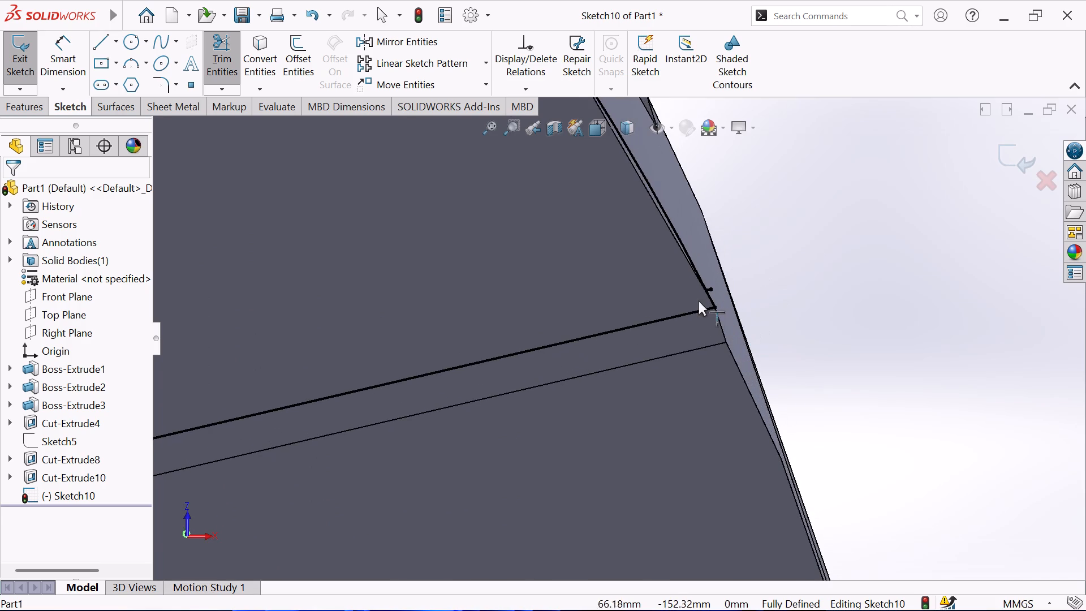
scroll(699, 300, "down", 4)
scroll(655, 285, "down", 2)
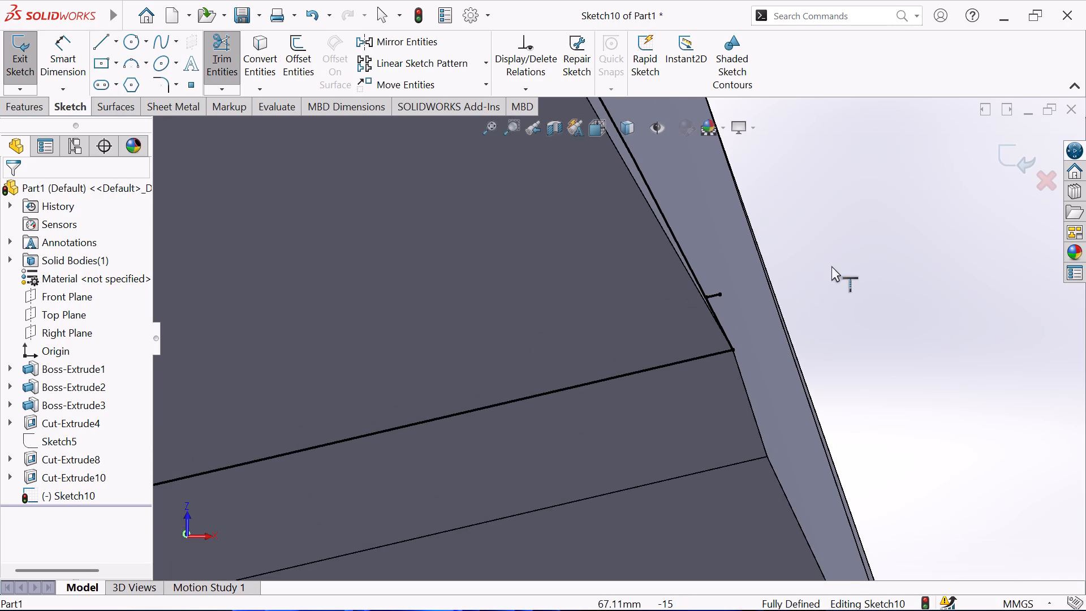
right_click(844, 256)
left_click(864, 310)
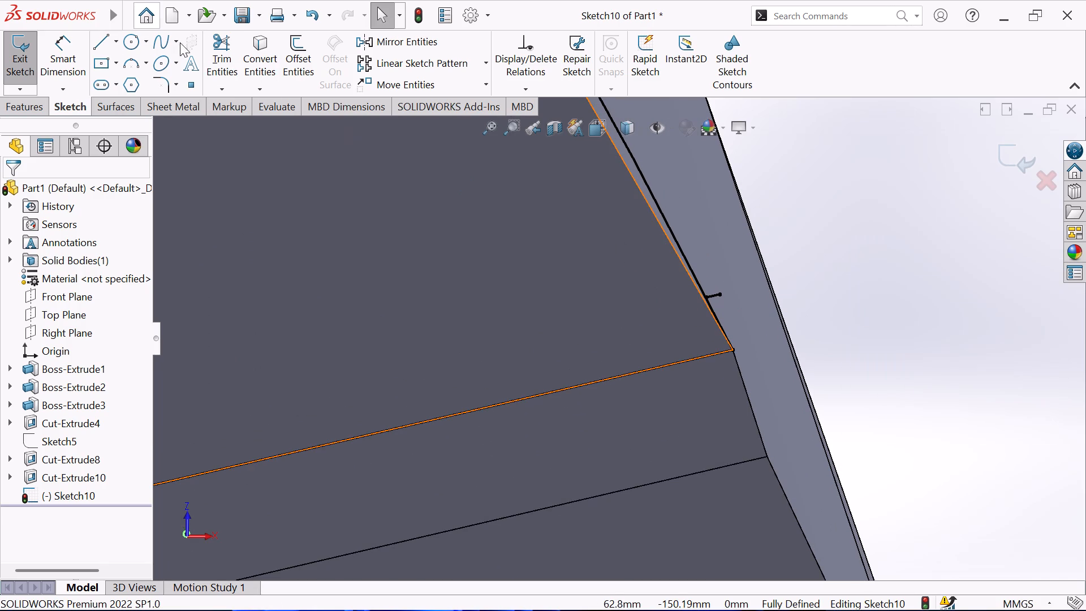
left_click(230, 66)
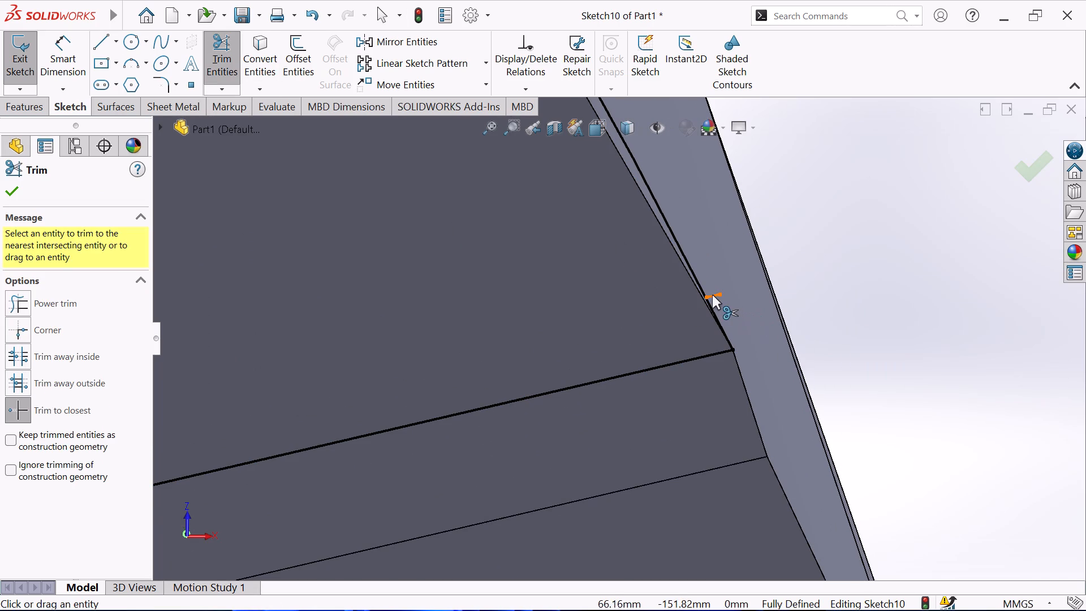
left_click(712, 294)
right_click(859, 221)
left_click(884, 277)
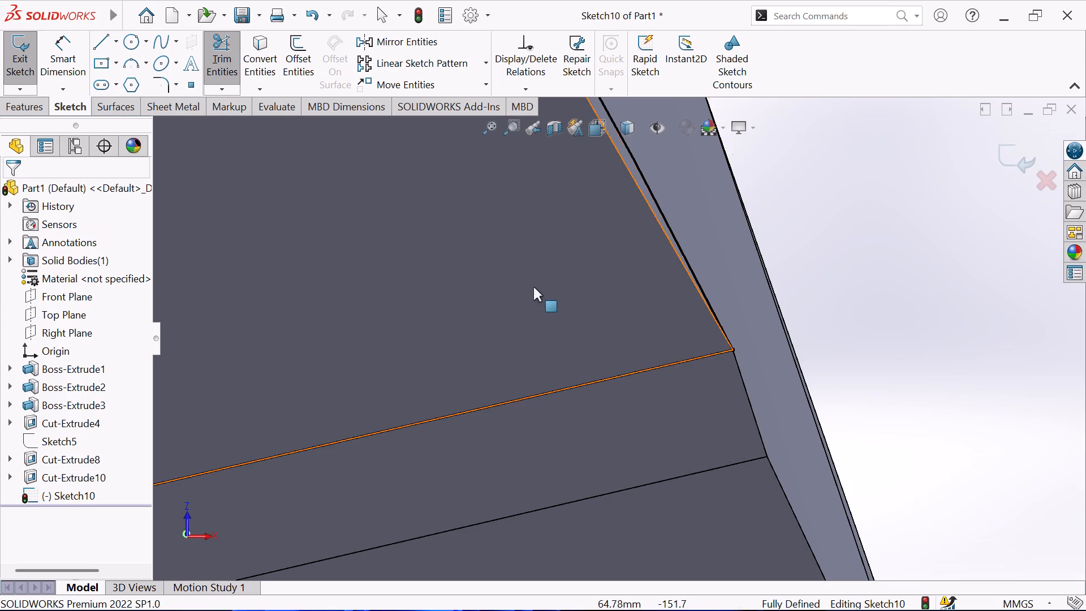
Extrude the repaired half-ring sketch with Up To Surface, ending at the ring's raised front face, merged with the body.
scroll(531, 287, "up", 11)
scroll(422, 240, "up", 7)
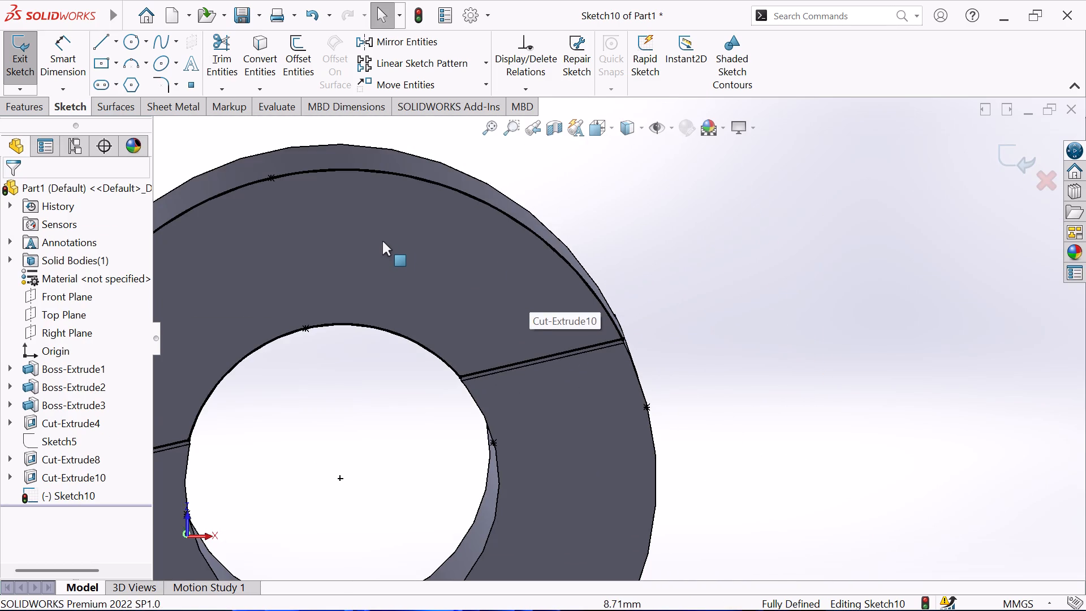
scroll(382, 244, "up", 3)
middle_click_drag(393, 212, 389, 186)
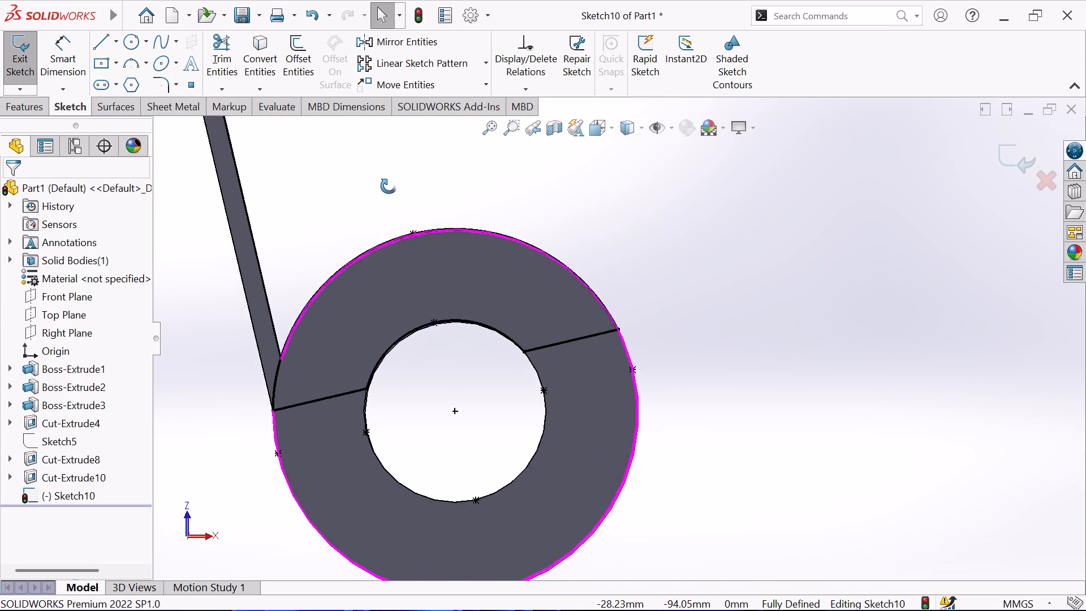
middle_click_drag(389, 186, 430, 210)
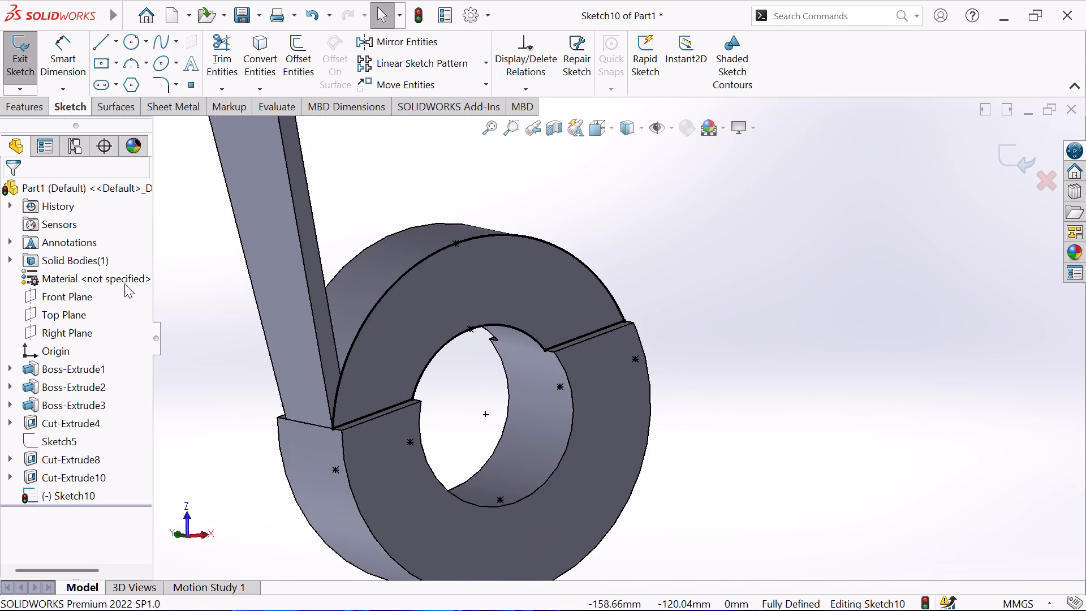
left_click(24, 113)
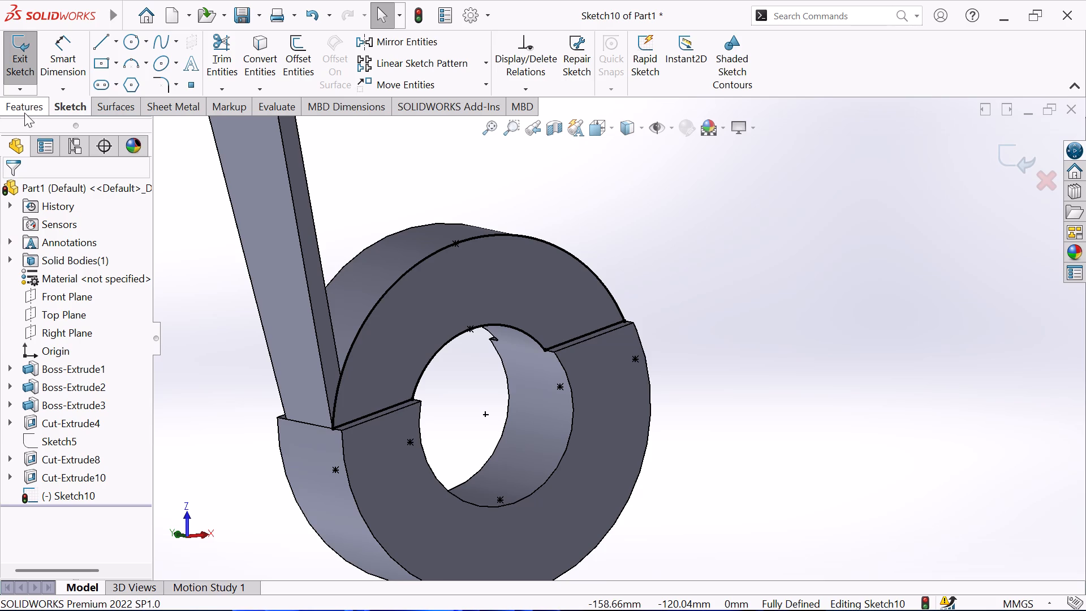
left_click(19, 61)
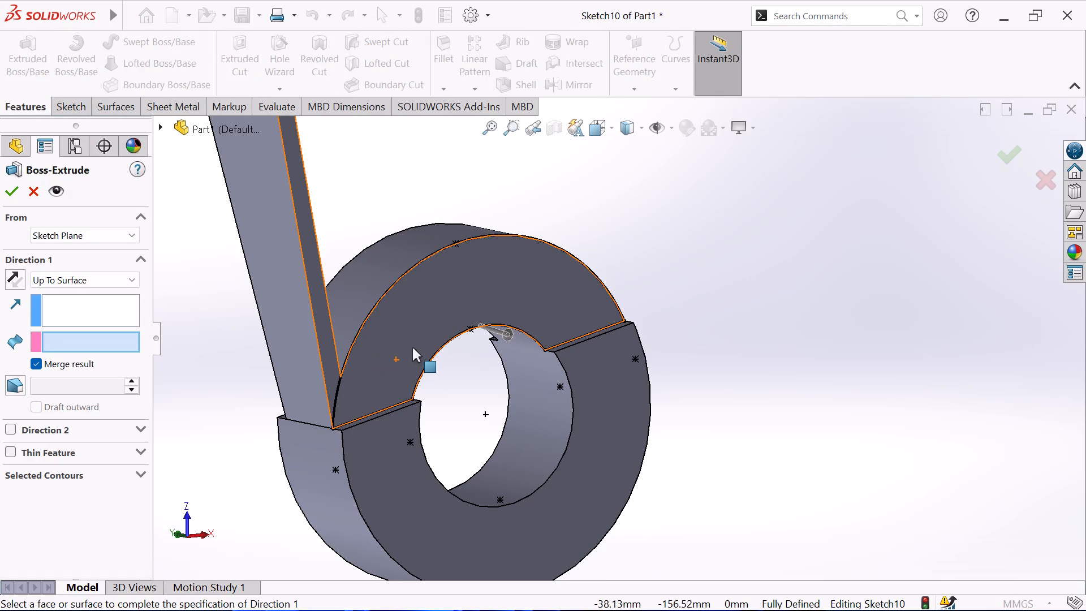
left_click(394, 448)
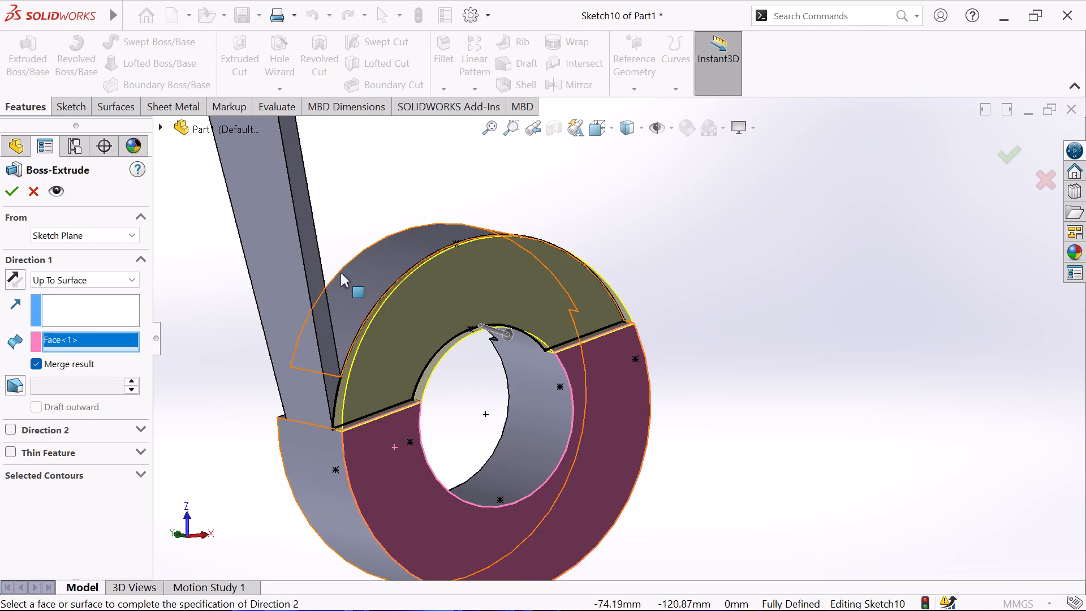
left_click(12, 189)
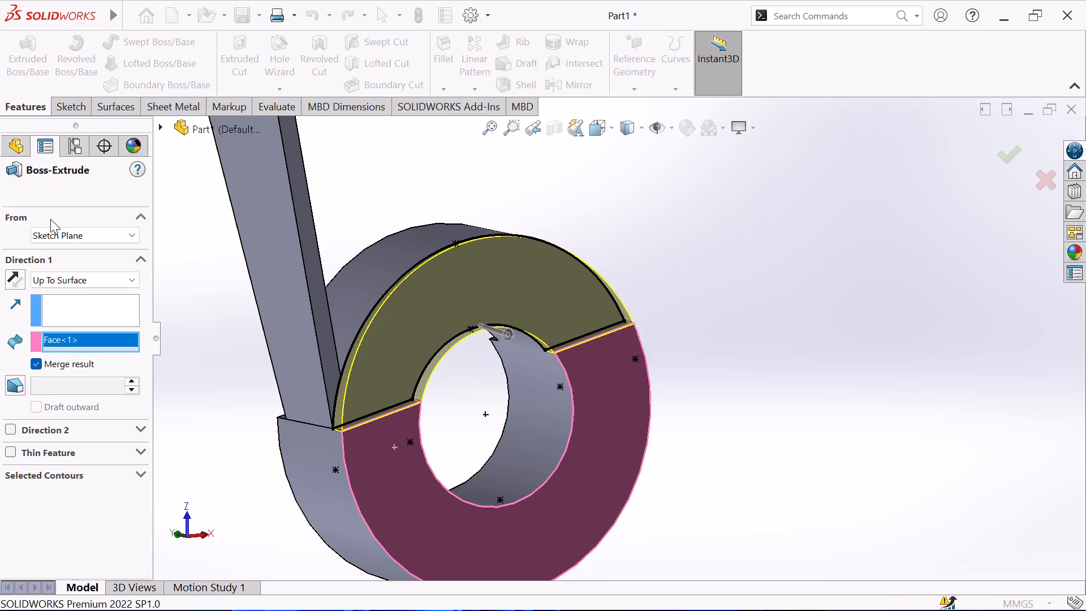
left_click(346, 242)
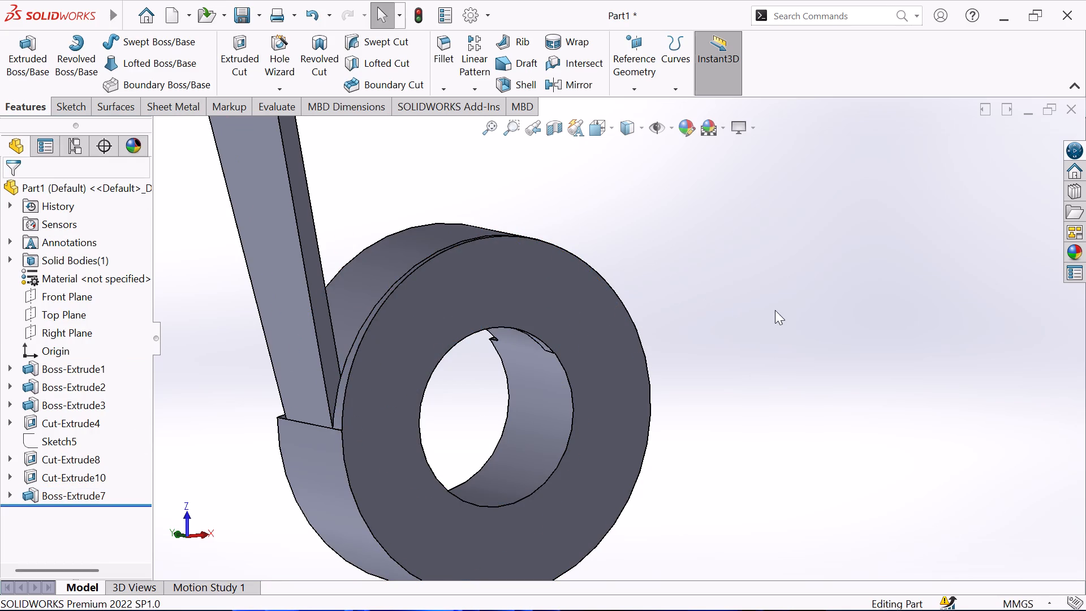
Examine the ring, tapered support and base plate from several sides for remaining steps in the ring.
middle_click_drag(733, 296, 717, 437)
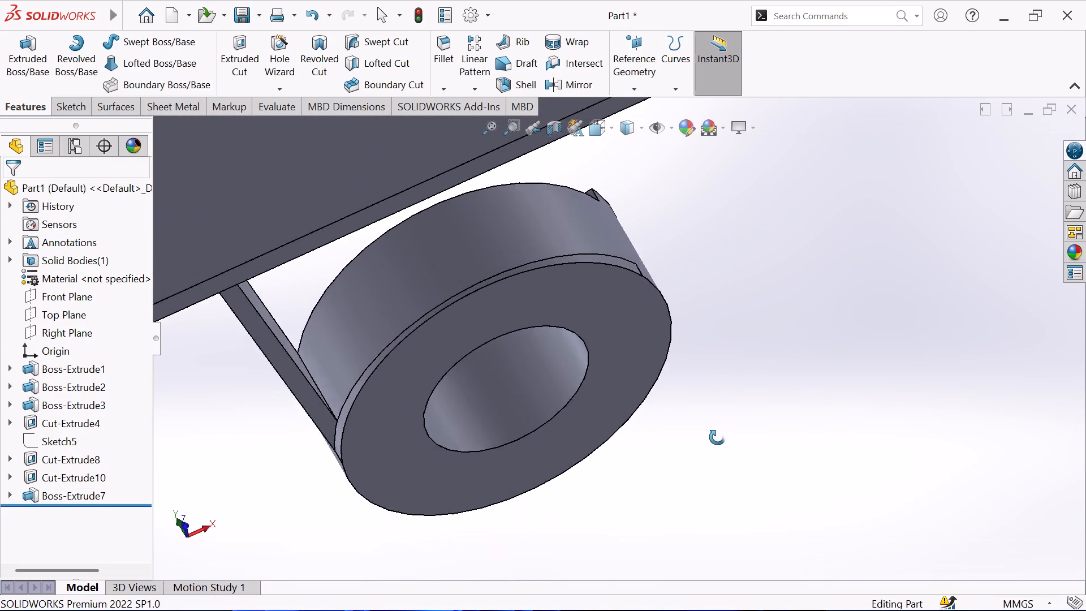
middle_click_drag(717, 437, 684, 463)
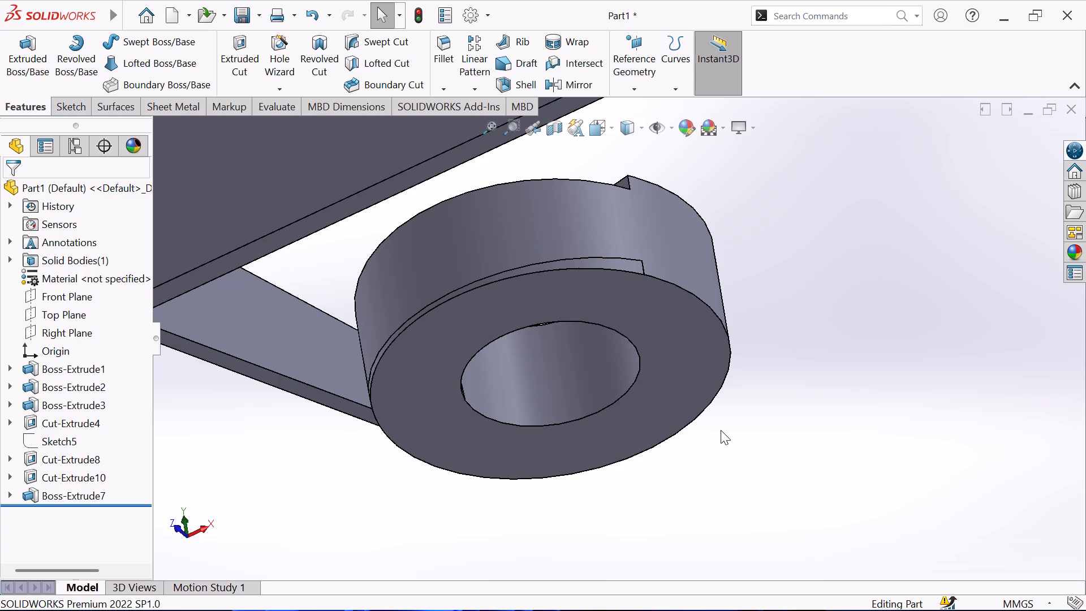
scroll(580, 290, "up", 1)
middle_click_drag(380, 333, 445, 309)
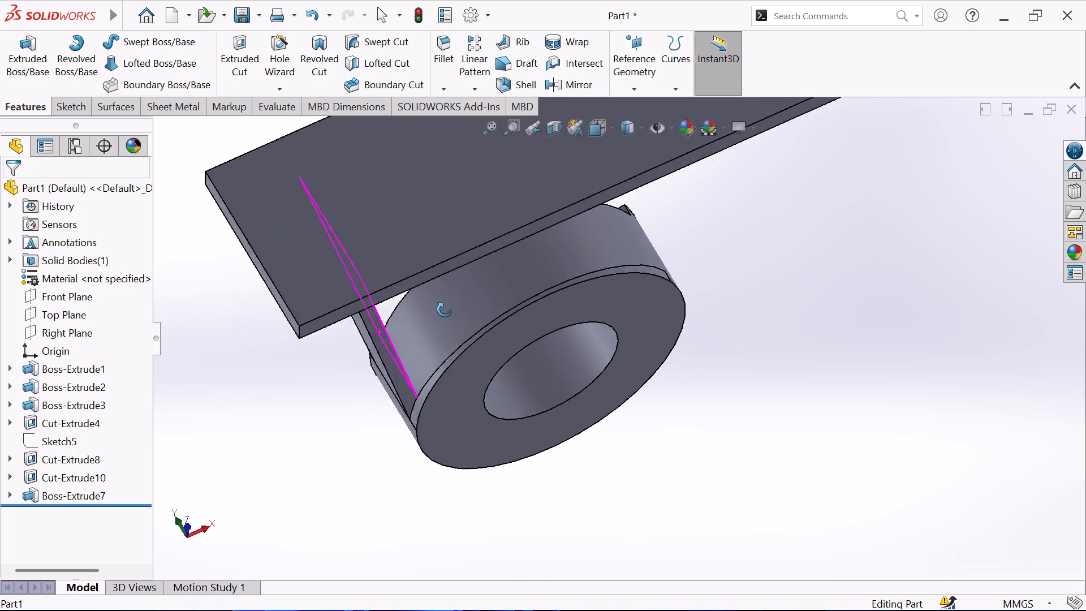
middle_click_drag(445, 309, 563, 393)
middle_click_drag(614, 384, 605, 347)
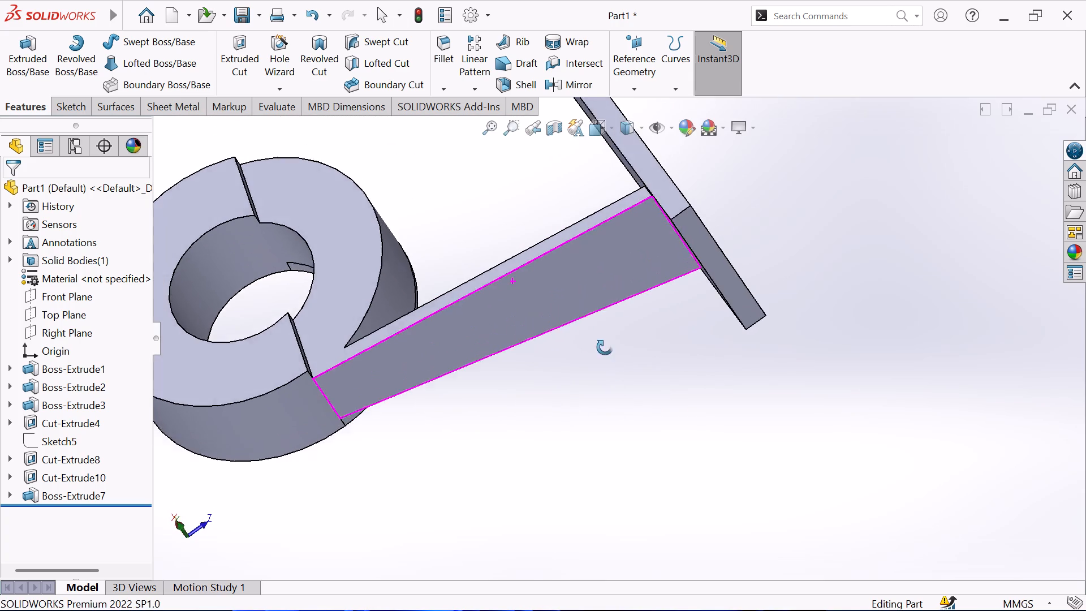
middle_click_drag(605, 347, 511, 220)
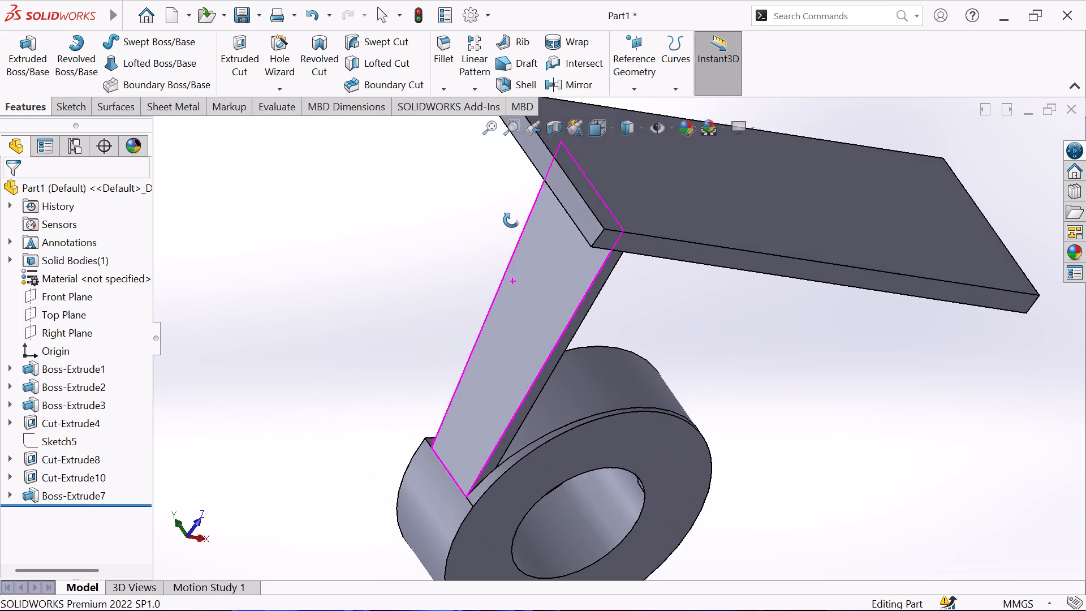
middle_click_drag(511, 220, 494, 229)
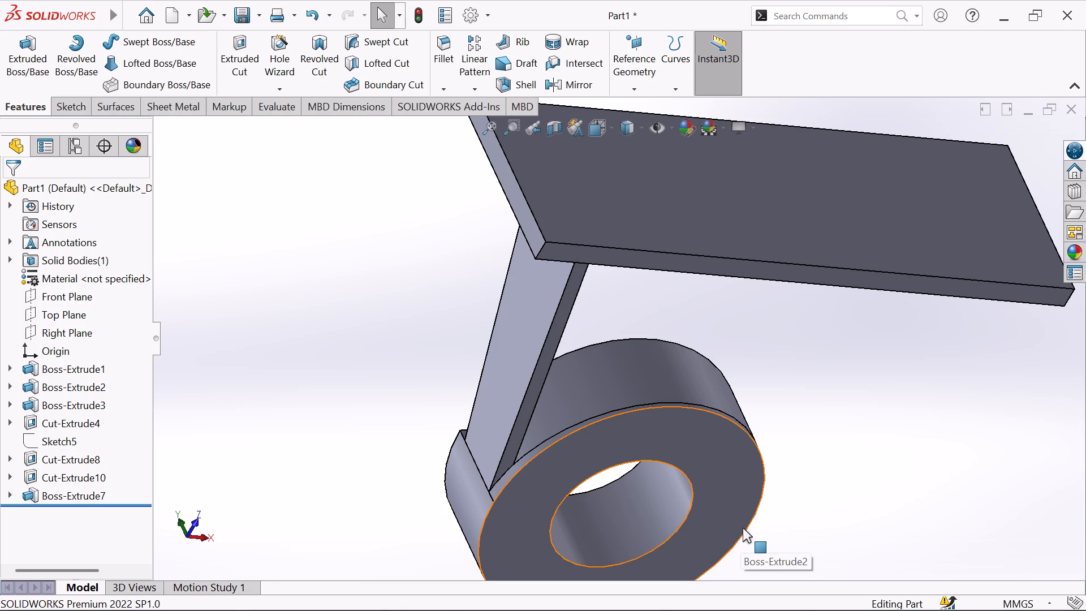
Start a sketch on the other side's recessed half-ring face and convert its outer arc, inner arc and step edge opposite the support.
scroll(743, 528, "up", 1)
middle_click_drag(370, 370, 381, 364)
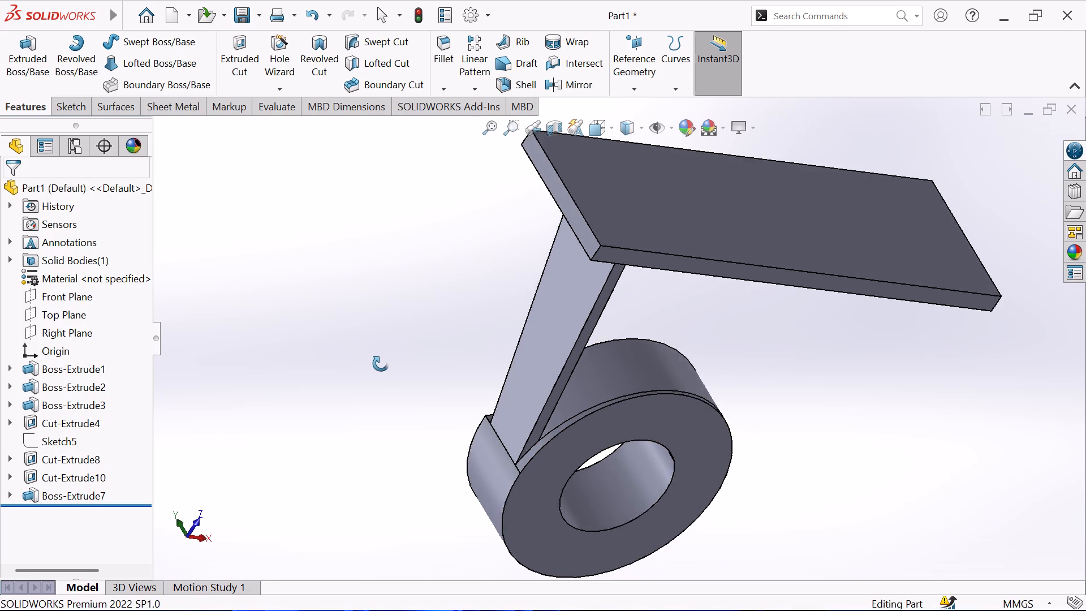
middle_click_drag(381, 364, 465, 499)
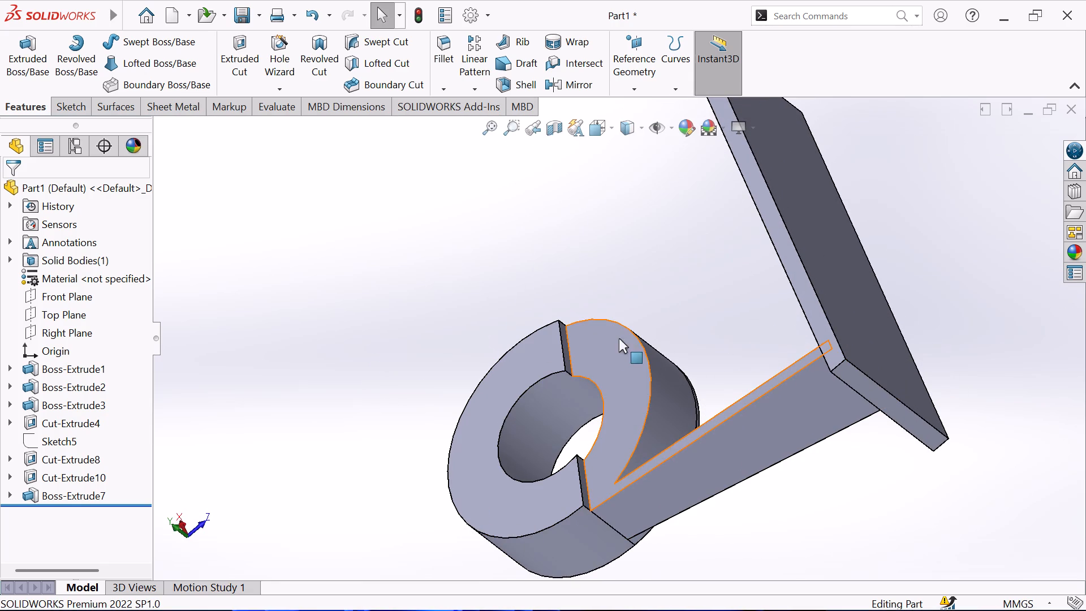
left_click(602, 371)
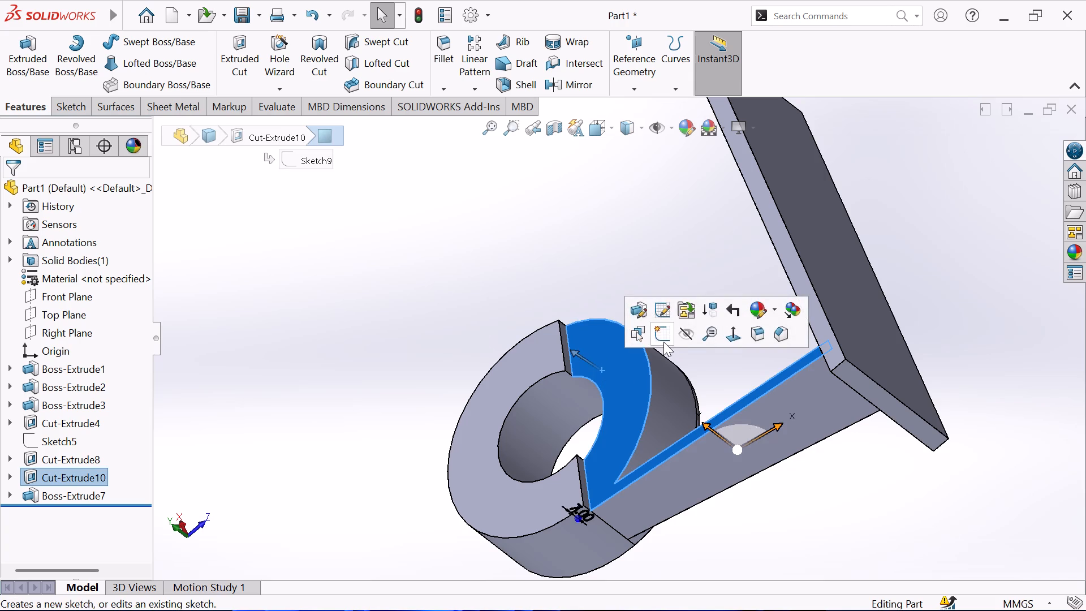
left_click(663, 341)
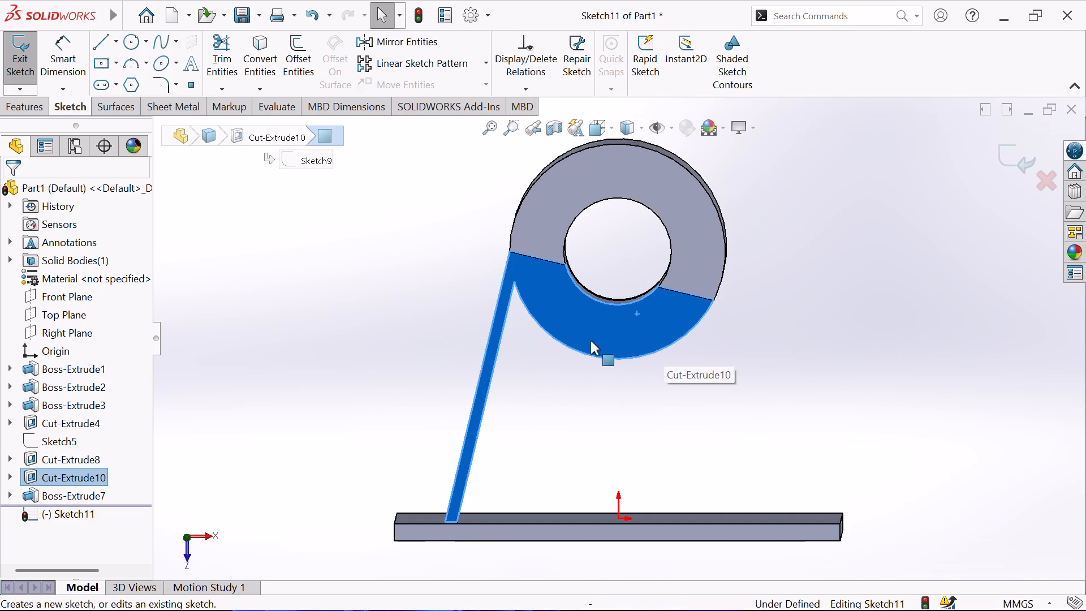
left_click(541, 368)
left_click(564, 342)
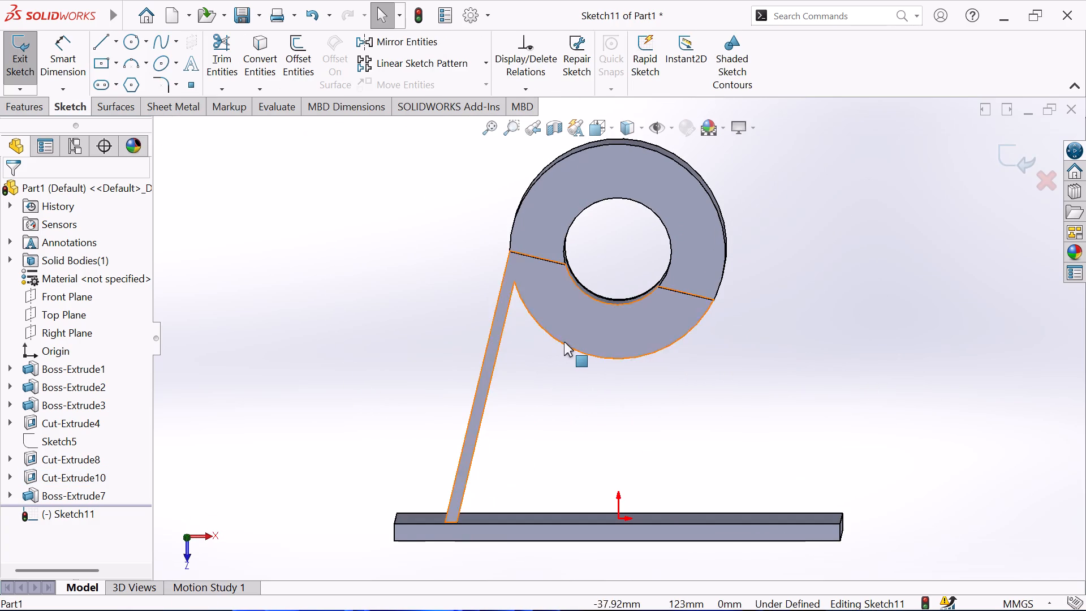
left_click(531, 364)
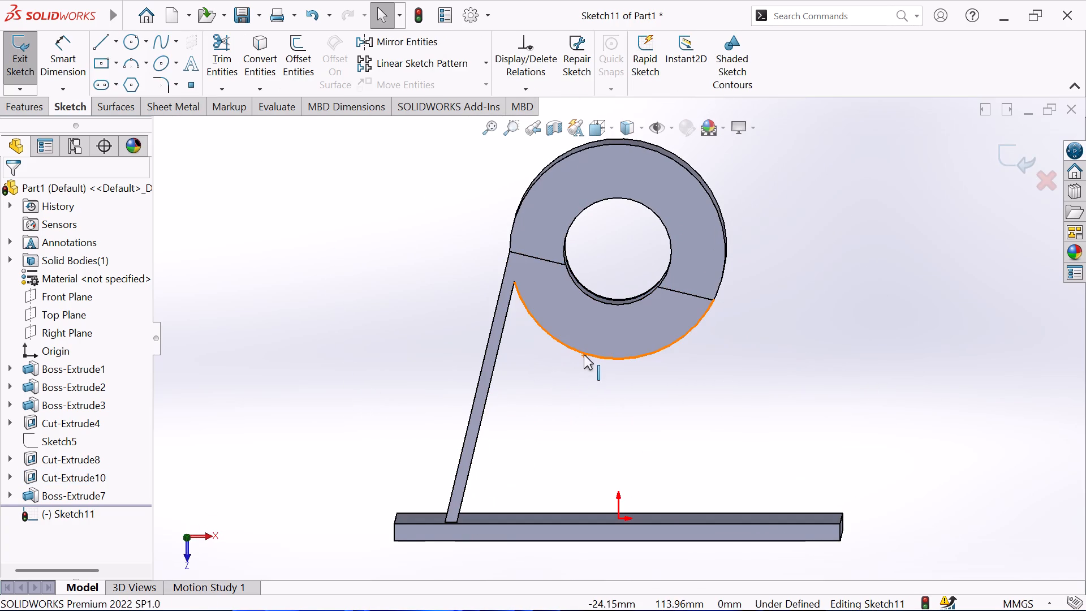
left_click(584, 355)
left_click(259, 62)
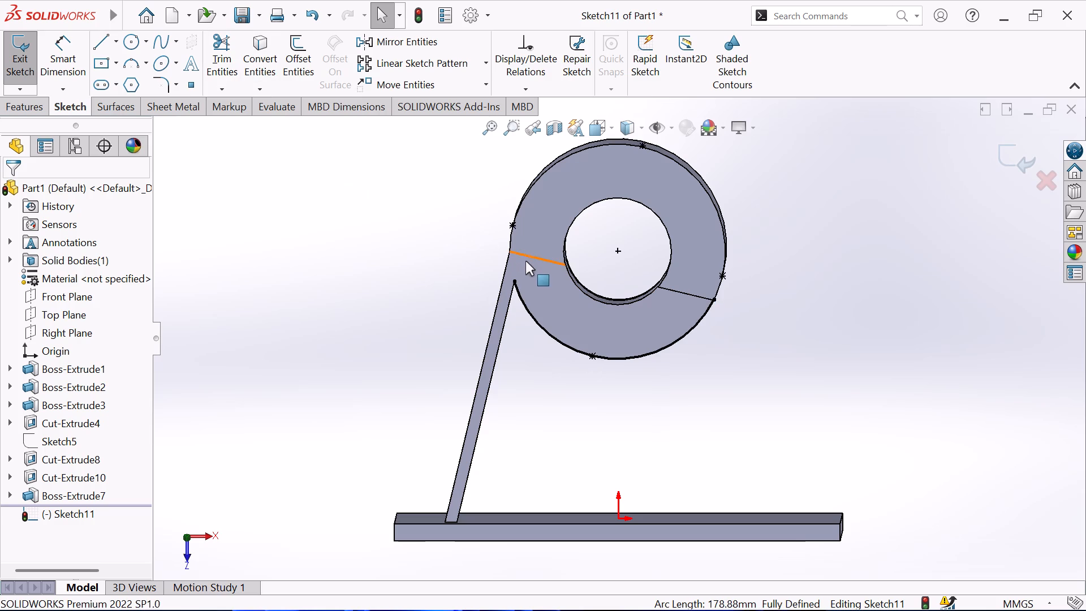
left_click(579, 286)
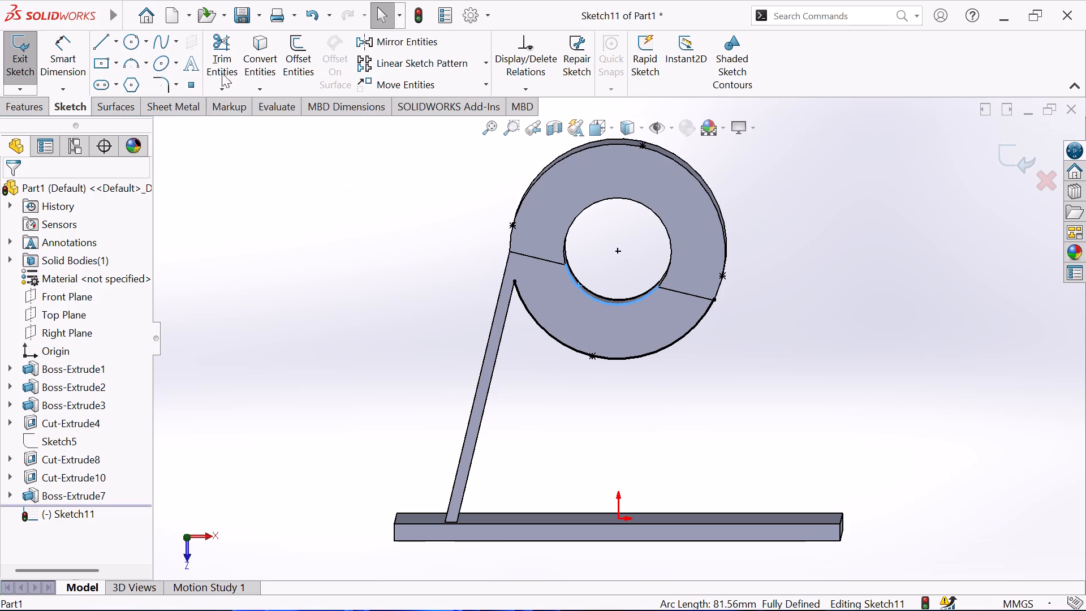
left_click(257, 60)
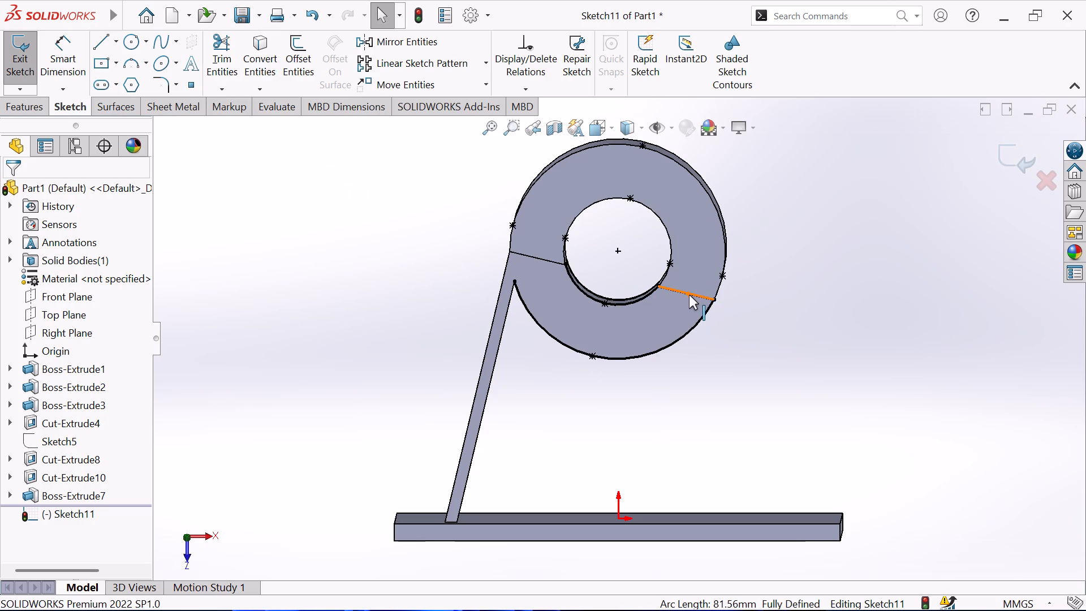
left_click(689, 295)
left_click(257, 64)
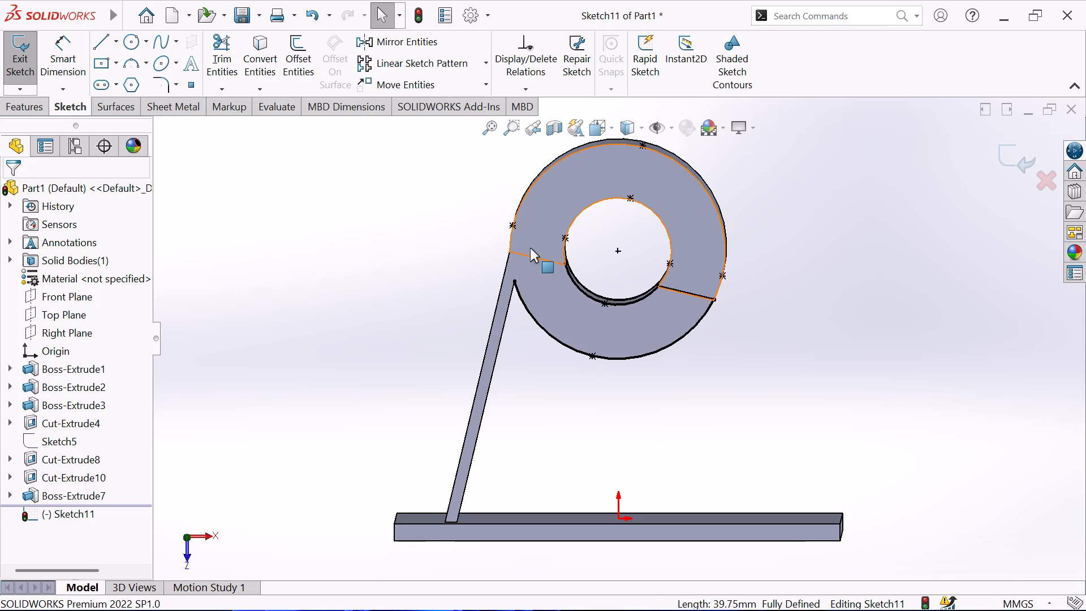
Convert the recessed half-ring face's step edge next to the tapered support into the sketch.
left_click(532, 256)
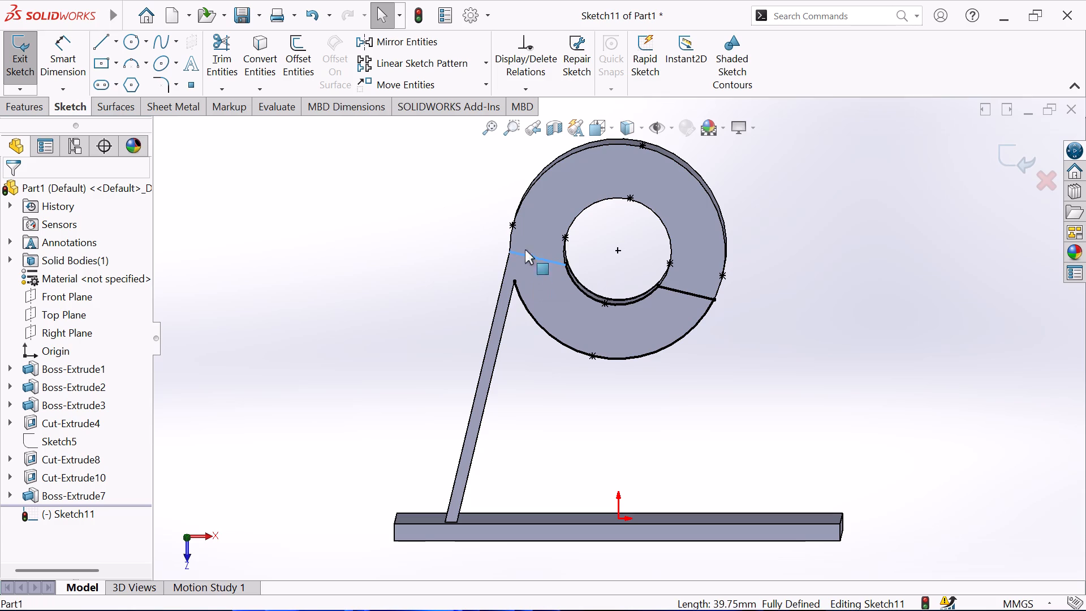
middle_click_drag(623, 254, 632, 226)
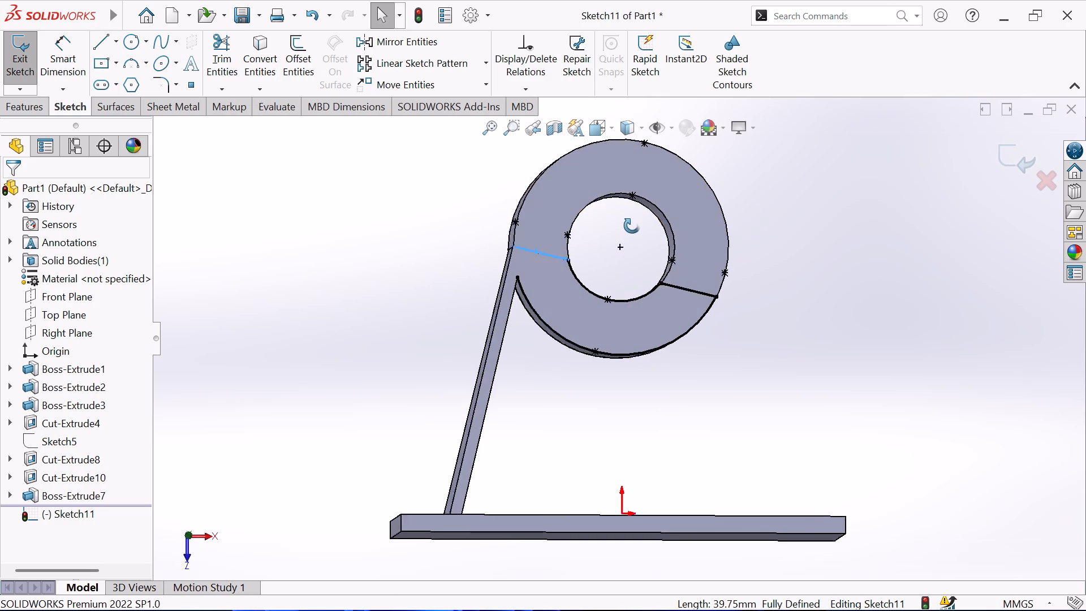
middle_click_drag(632, 226, 644, 152)
scroll(698, 269, "down", 2)
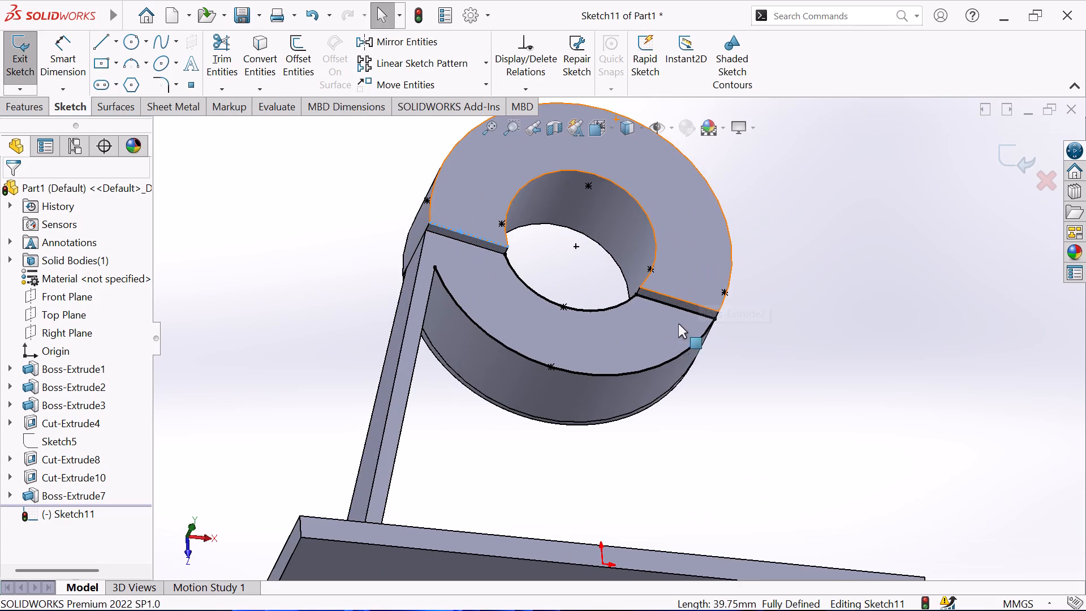
scroll(614, 310, "down", 3)
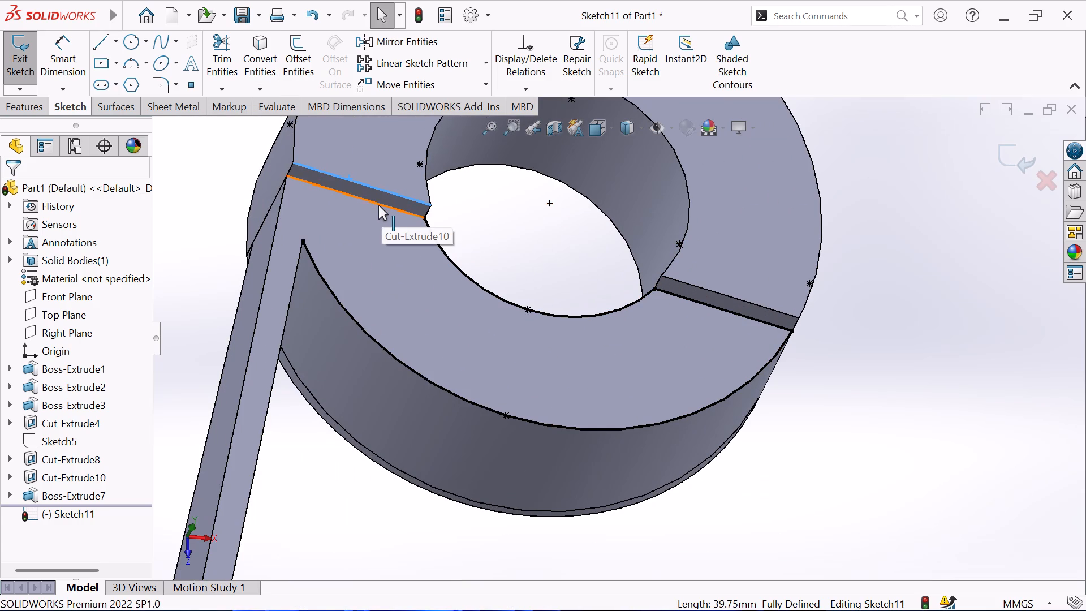
left_click(187, 205)
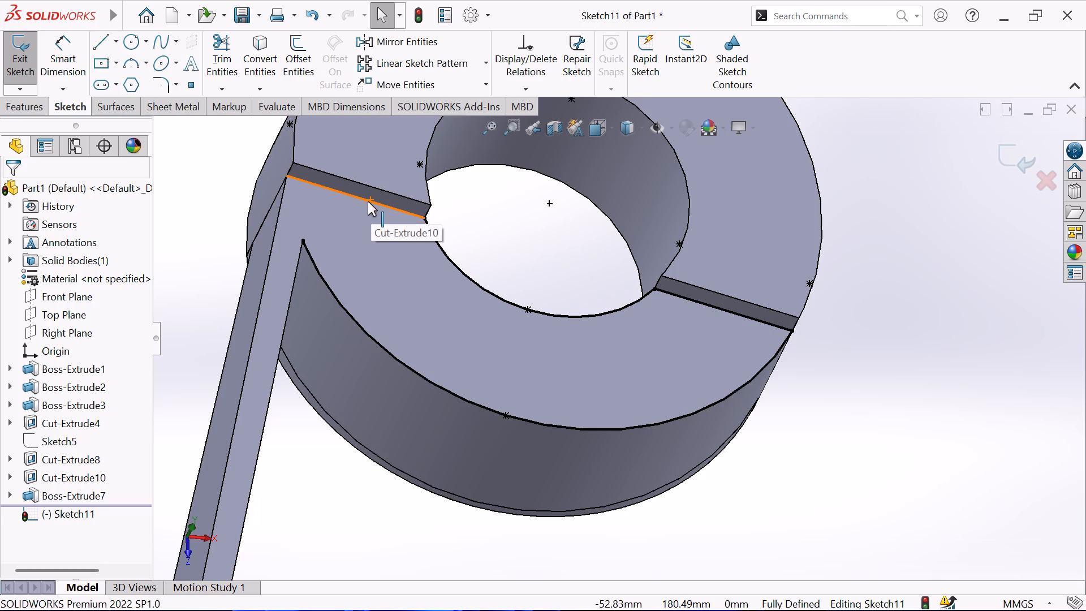
left_click(368, 201)
left_click(257, 59)
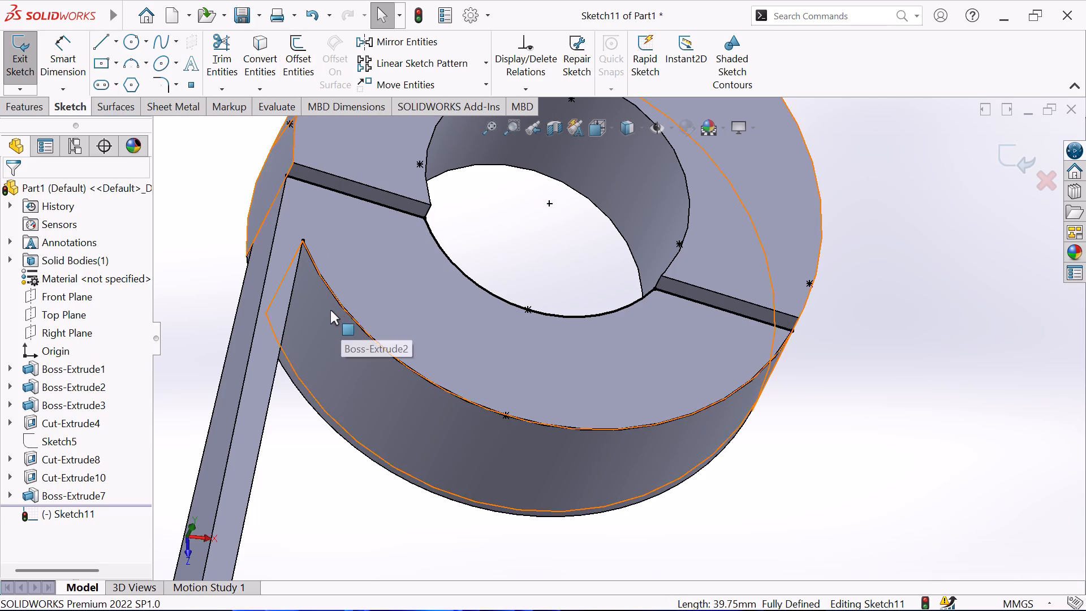
Extend the converted outer arc to meet the step edge beside the tapered support, closing the half-ring profile.
left_click(229, 88)
left_click(227, 123)
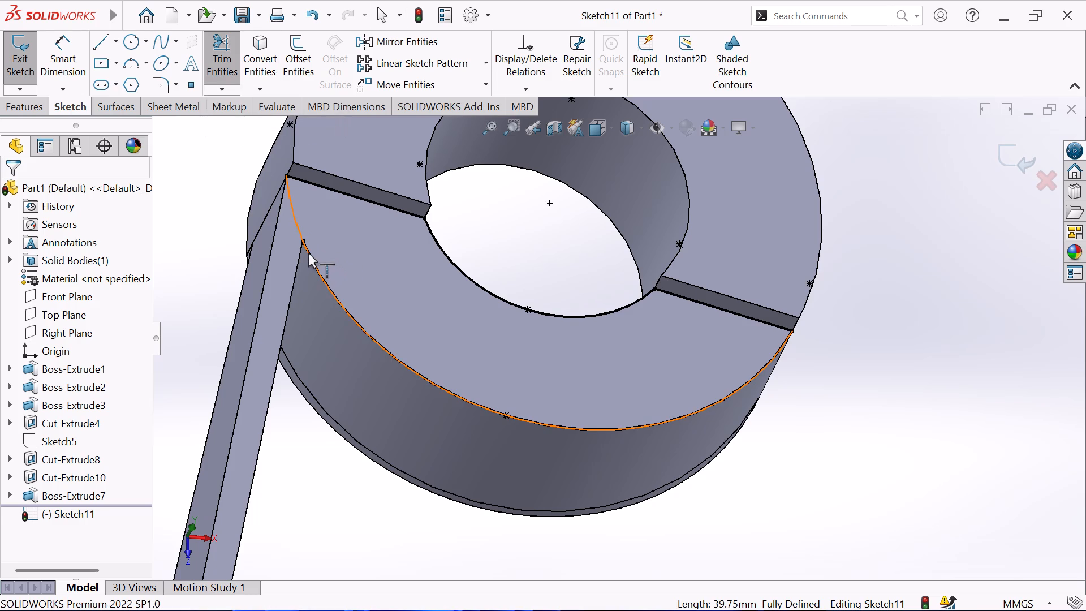
left_click(308, 252)
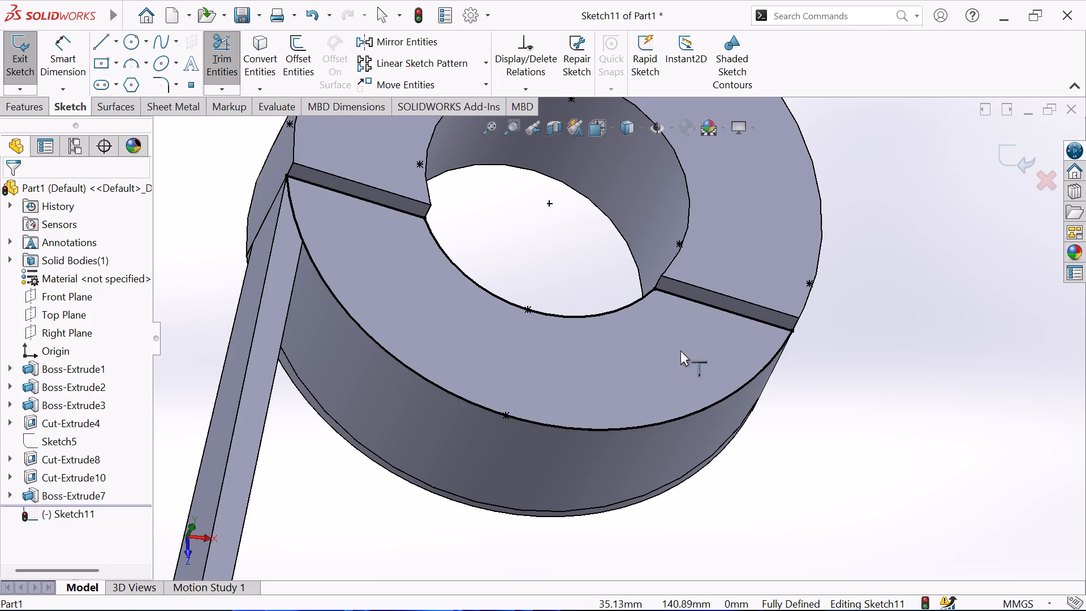
scroll(696, 304, "down", 5)
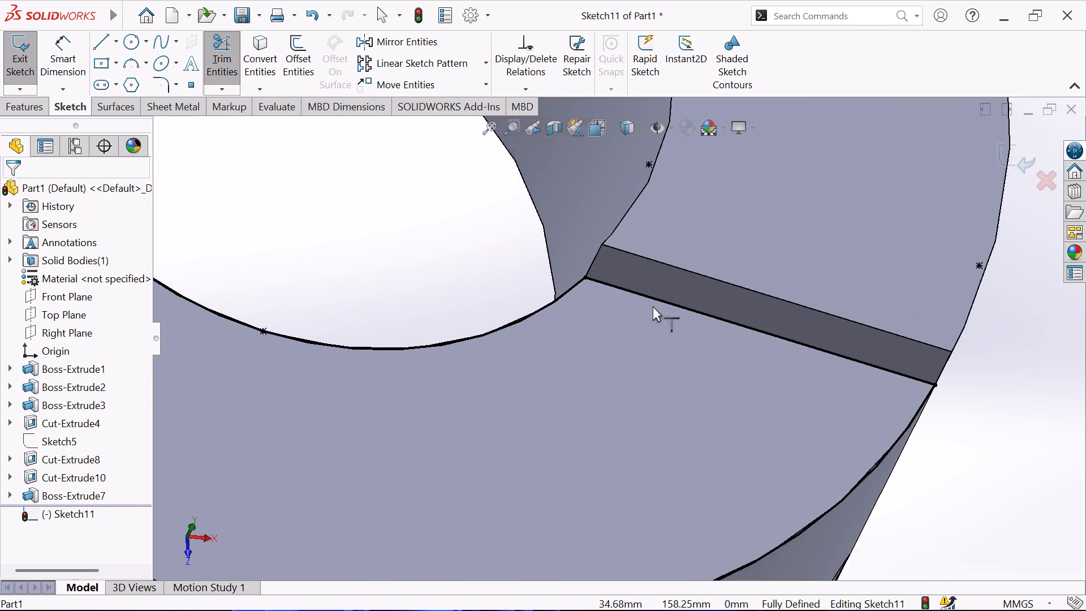
scroll(653, 306, "down", 1)
scroll(652, 317, "up", 4)
scroll(224, 246, "up", 4)
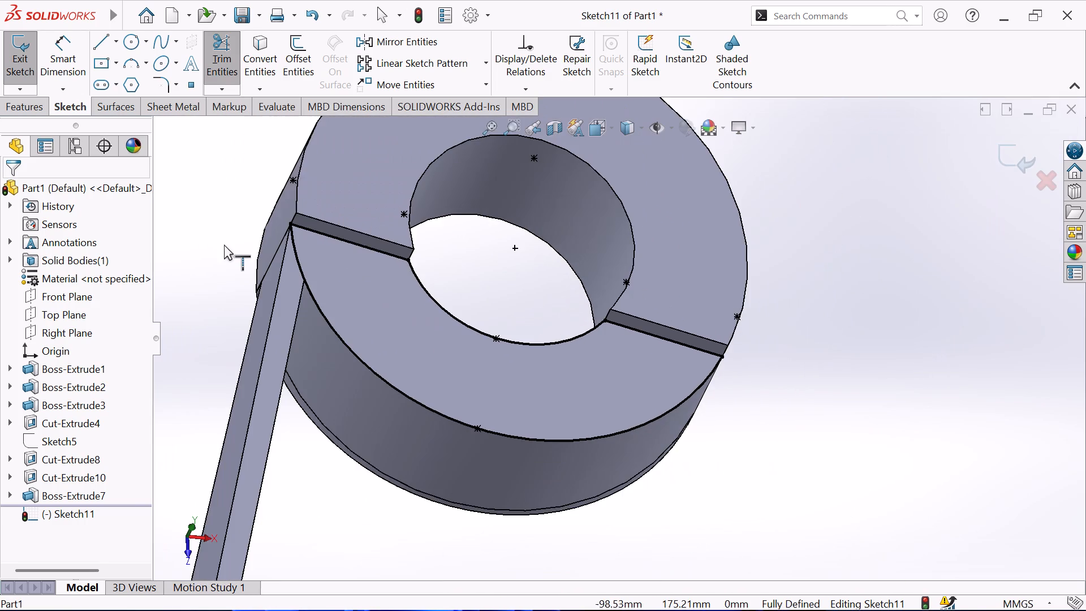
right_click(226, 239)
left_click(265, 290)
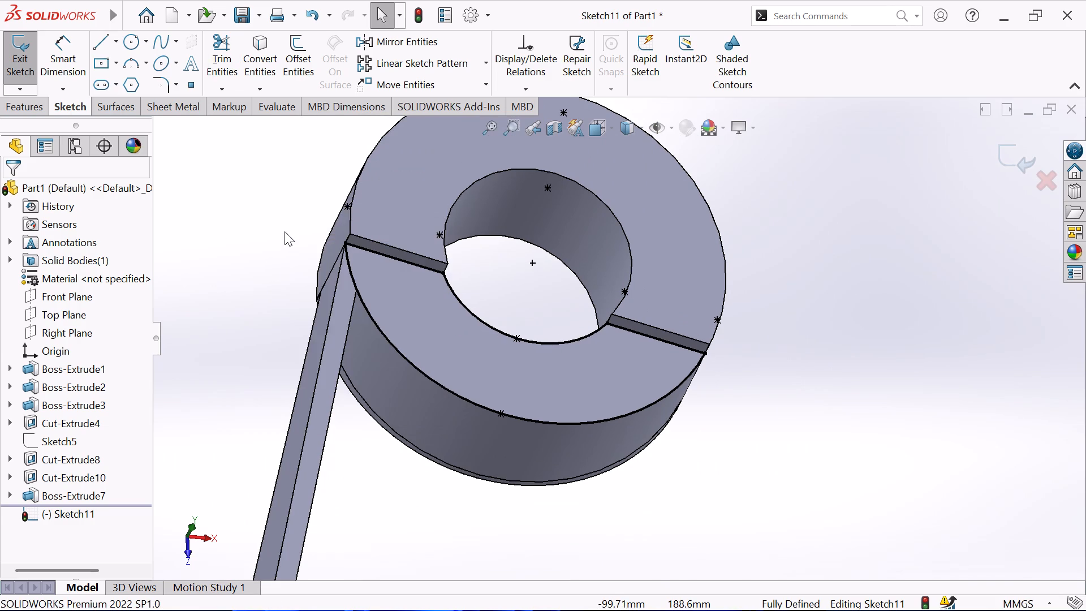
Extrude the closed half-ring sketch with Up To Surface, ending at the ring's raised face on that side, merged with the body.
middle_click_drag(285, 231, 327, 147)
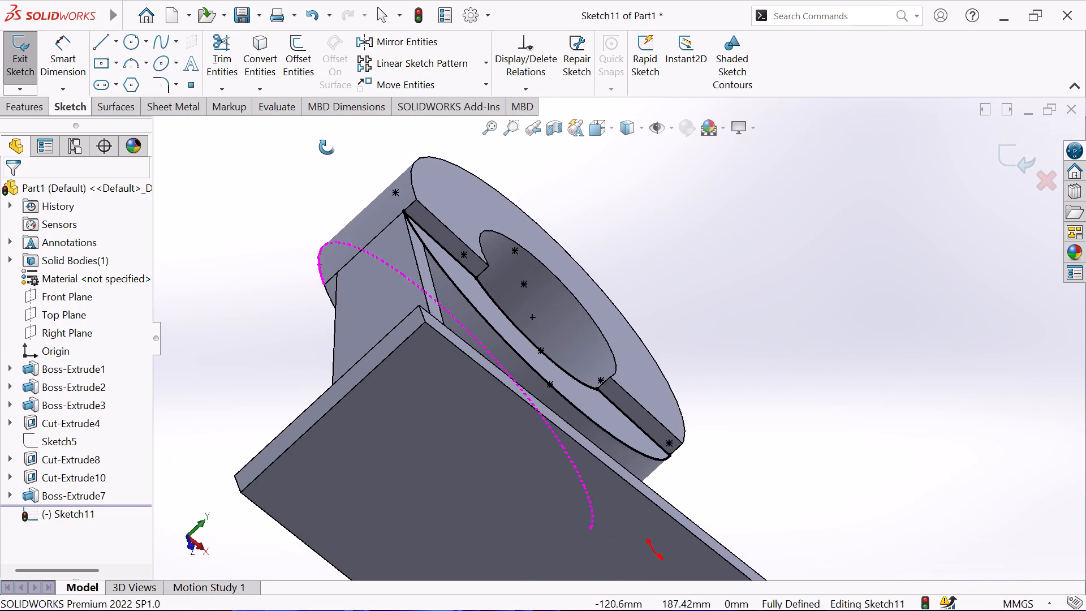
middle_click_drag(327, 147, 326, 146)
left_click(2, 112)
left_click(33, 65)
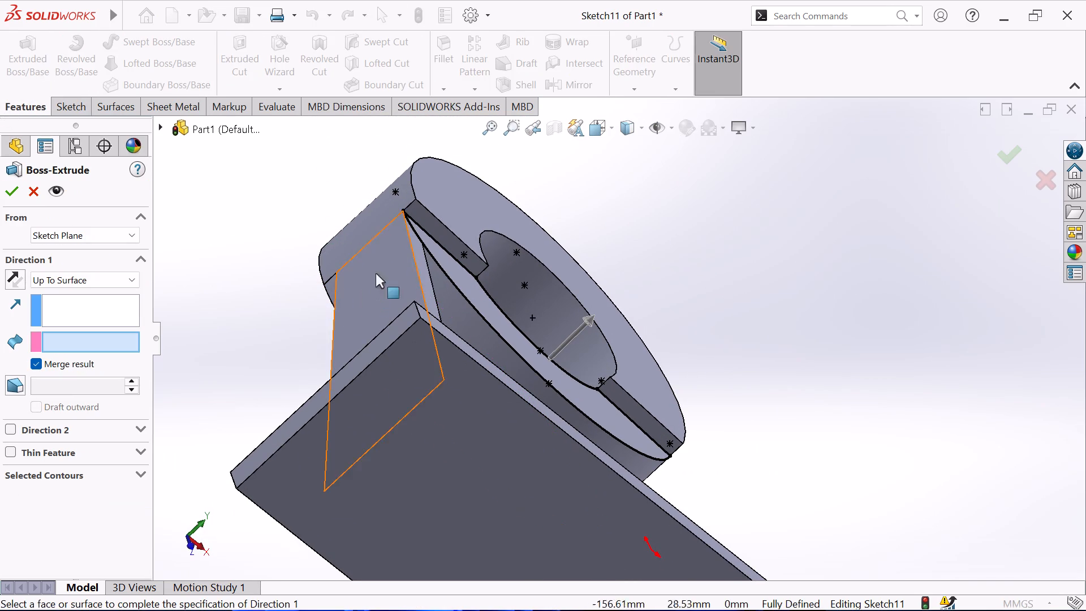
left_click(443, 197)
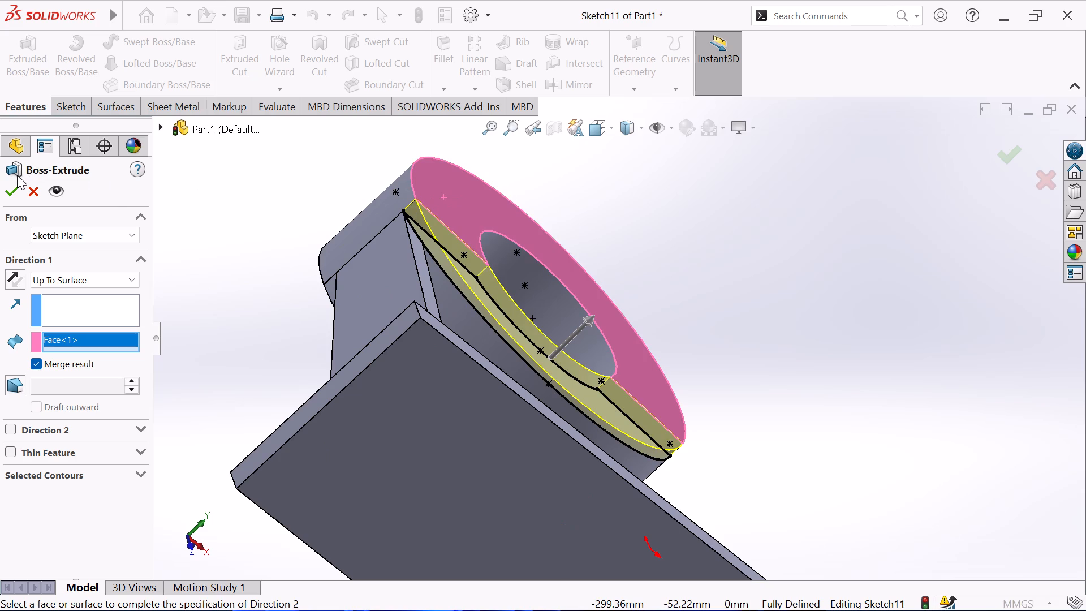
left_click(7, 187)
left_click(223, 243)
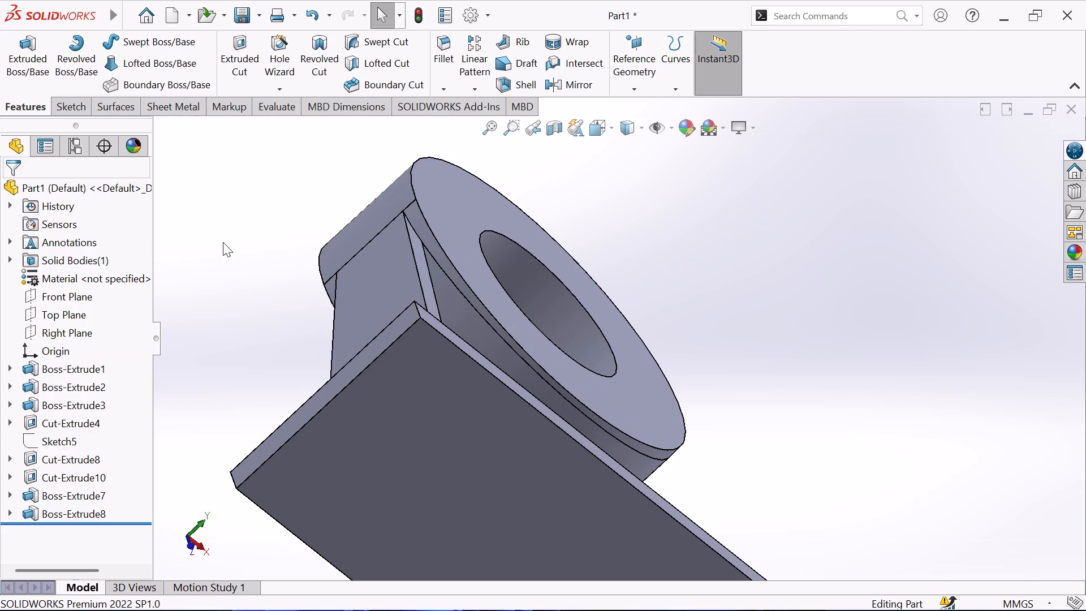
Examine both faces of the ring, its outer rim and the base plate from several sides.
middle_click_drag(272, 208, 307, 167)
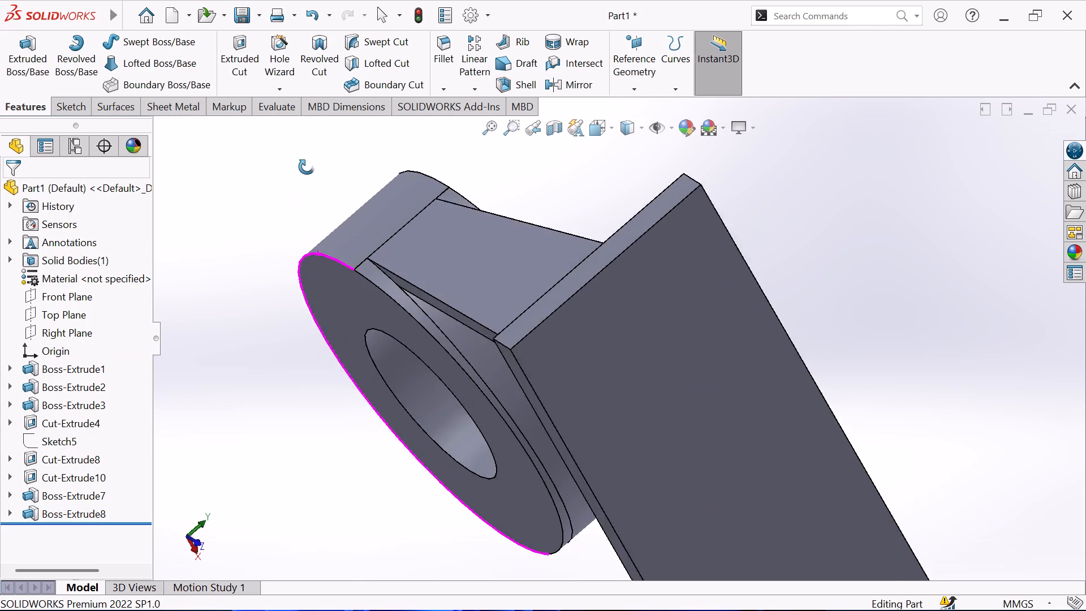
middle_click_drag(307, 167, 307, 160)
middle_click_drag(352, 263, 324, 54)
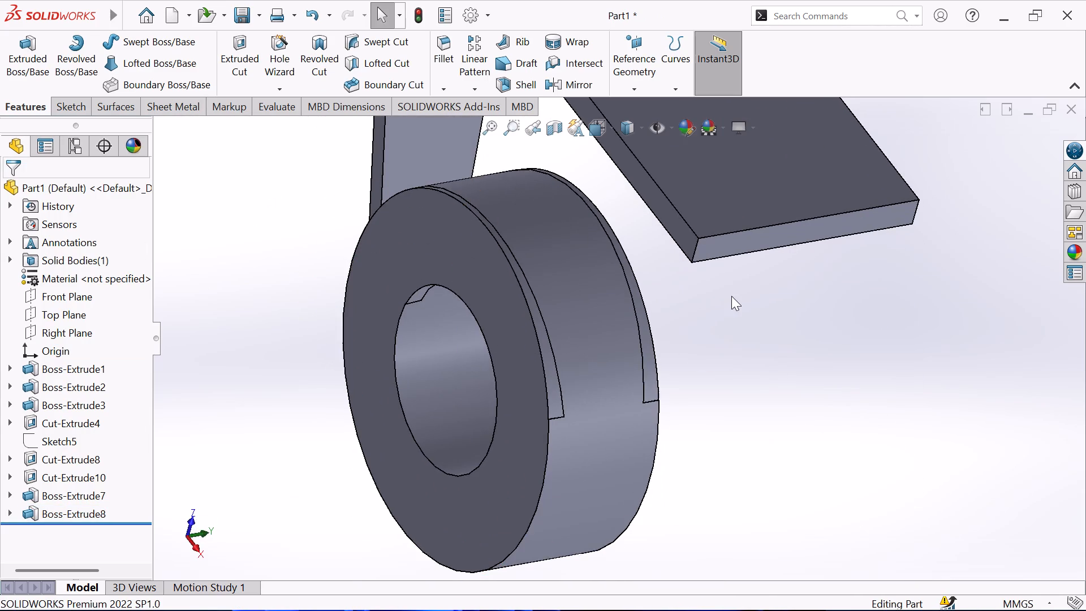
middle_click_drag(731, 296, 654, 315)
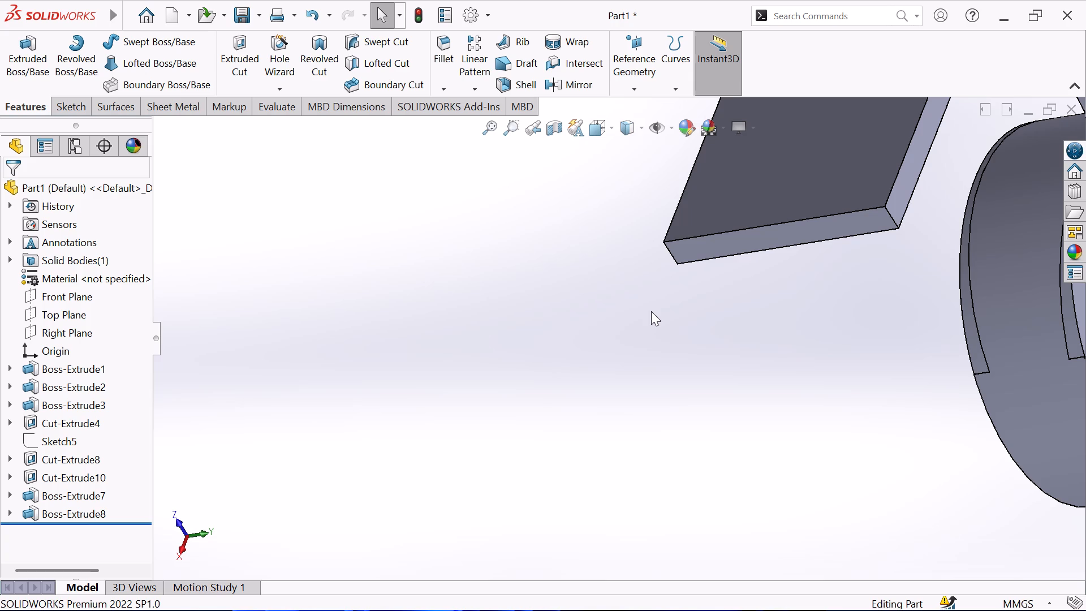
scroll(717, 219, "up", 4)
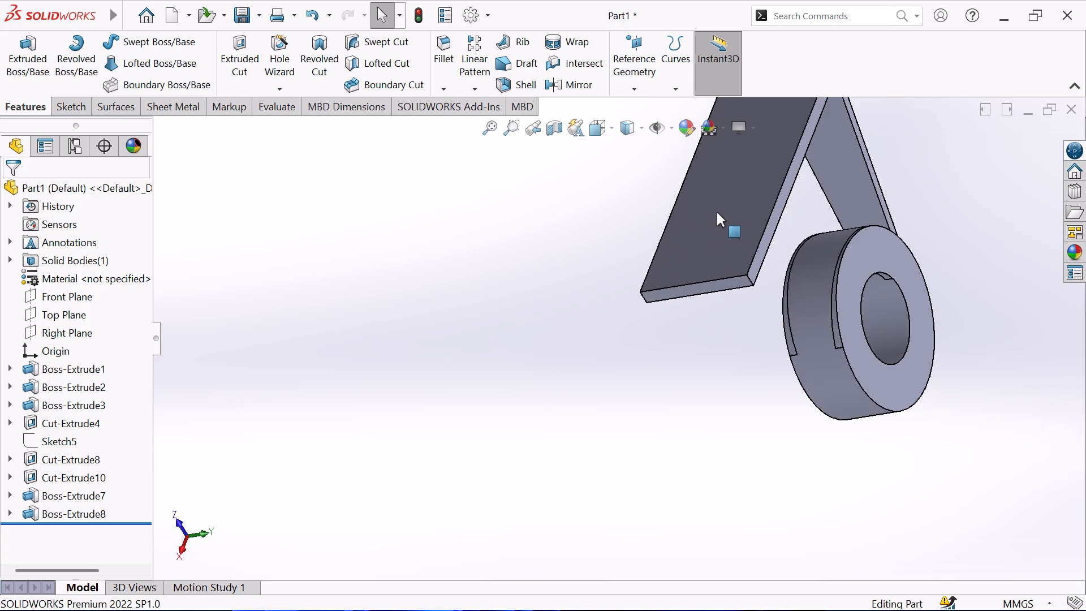
scroll(687, 216, "up", 4)
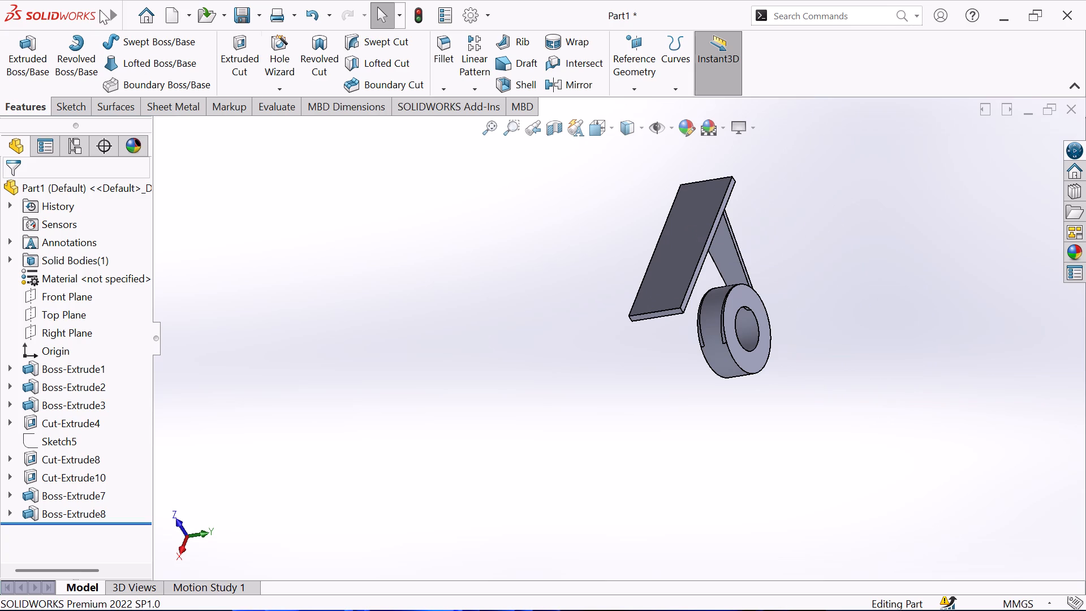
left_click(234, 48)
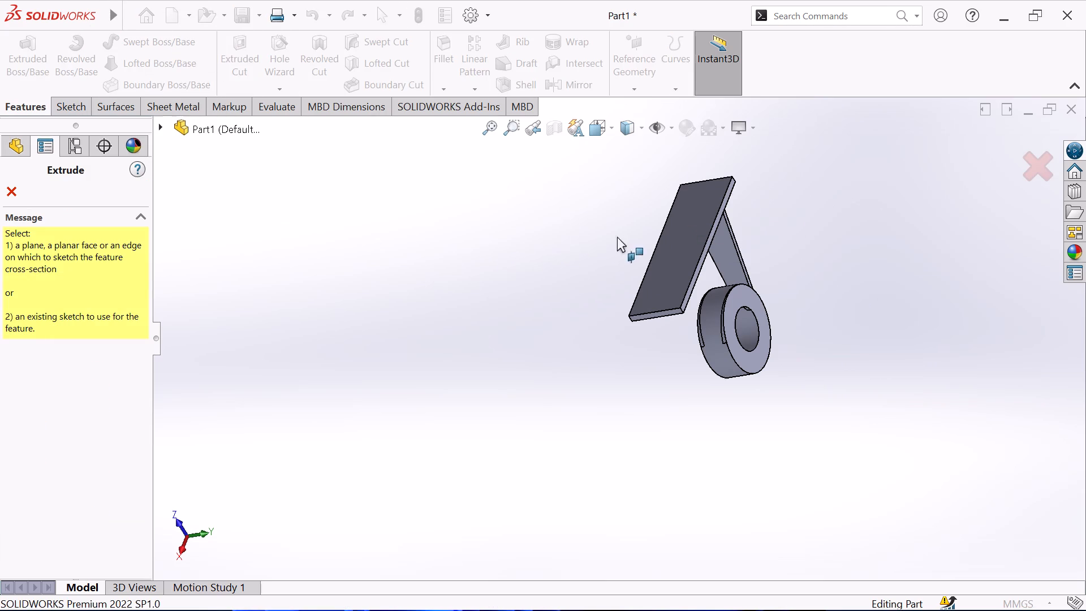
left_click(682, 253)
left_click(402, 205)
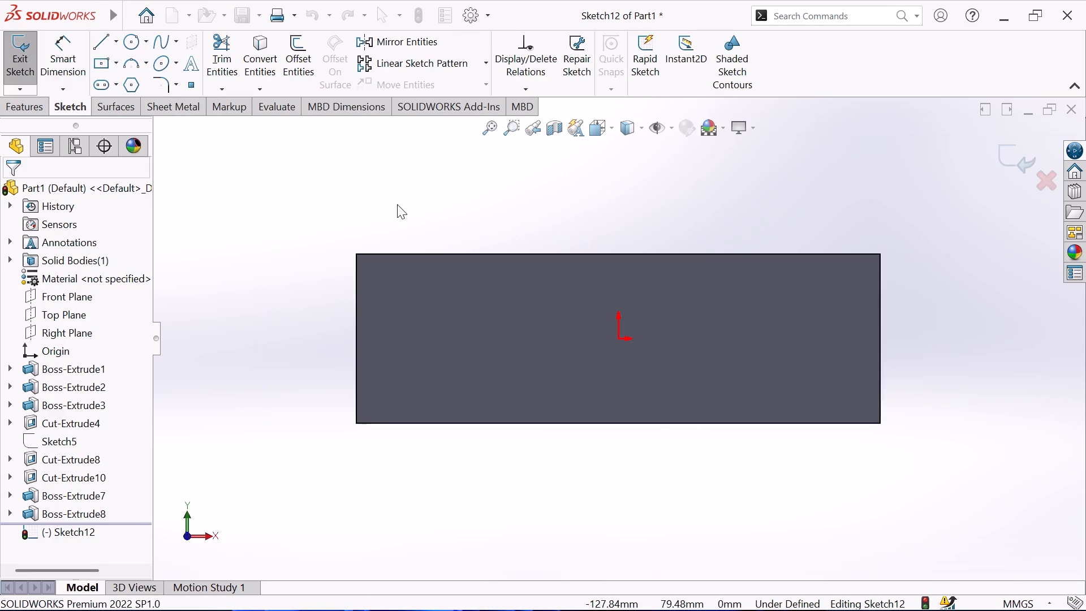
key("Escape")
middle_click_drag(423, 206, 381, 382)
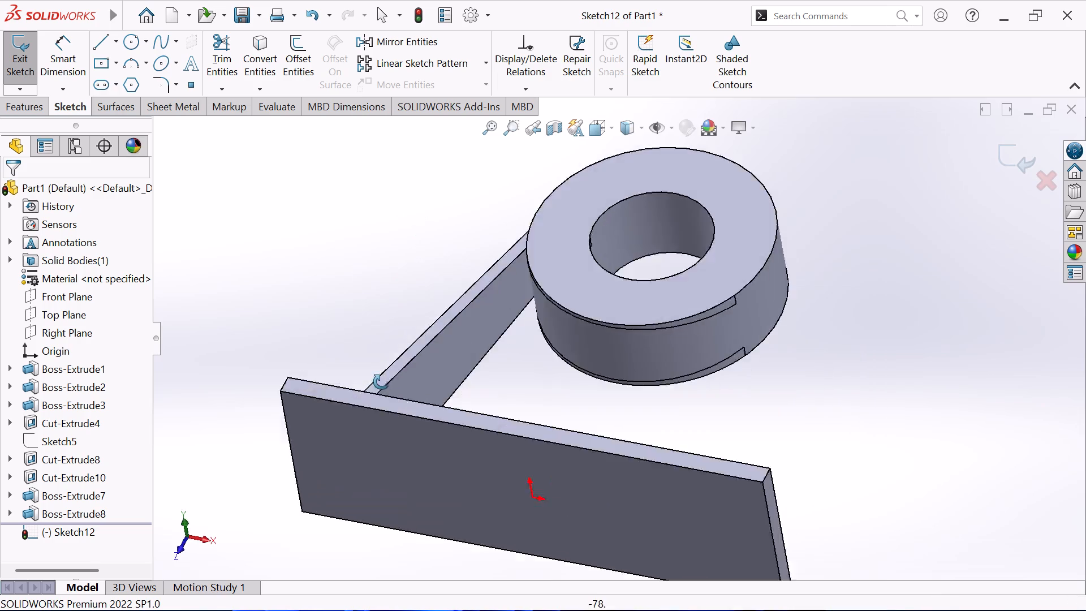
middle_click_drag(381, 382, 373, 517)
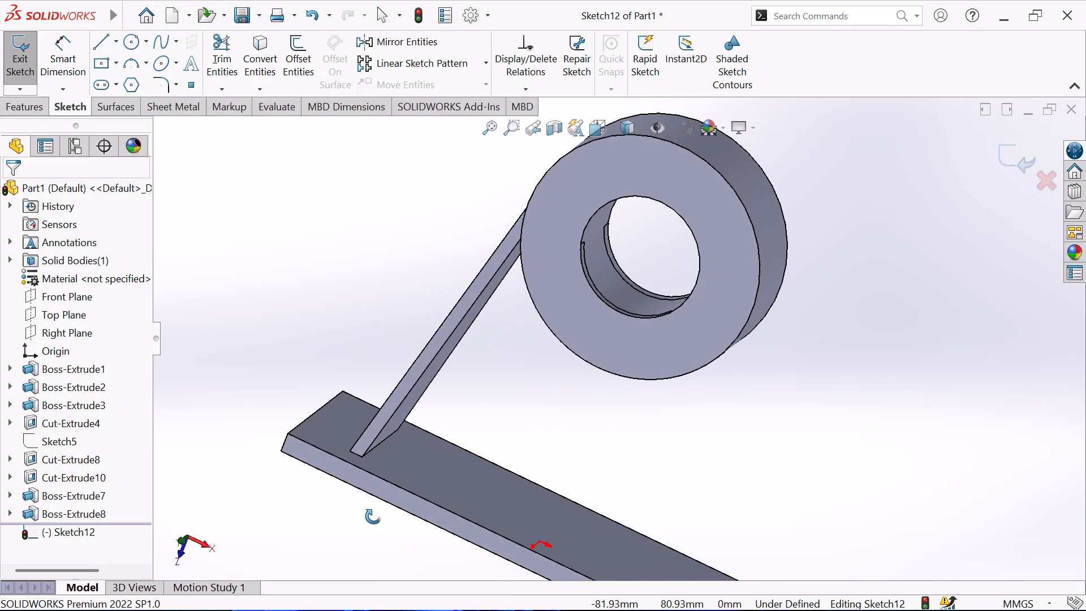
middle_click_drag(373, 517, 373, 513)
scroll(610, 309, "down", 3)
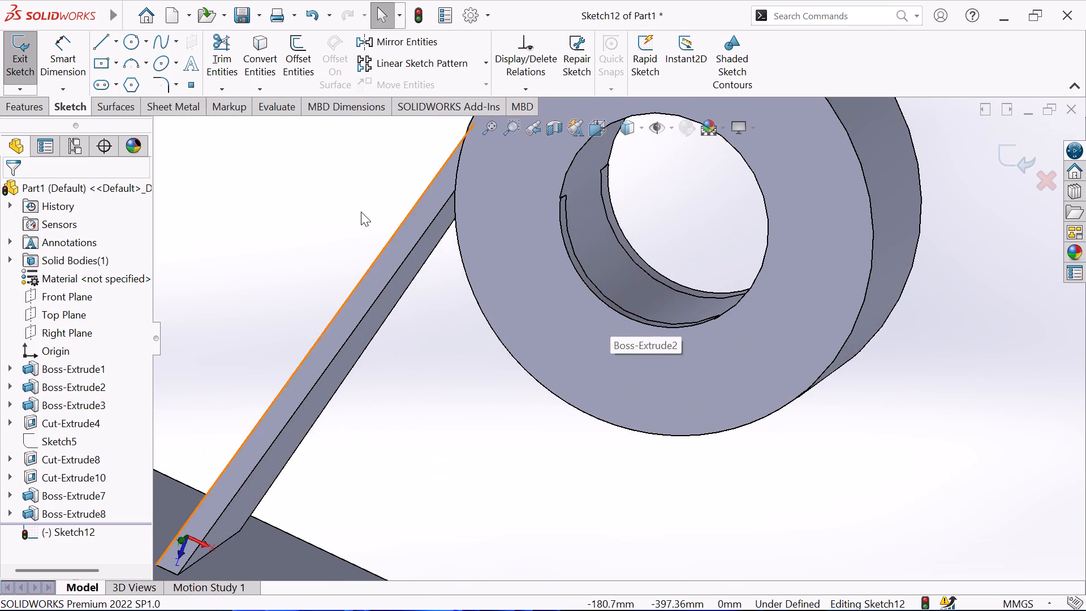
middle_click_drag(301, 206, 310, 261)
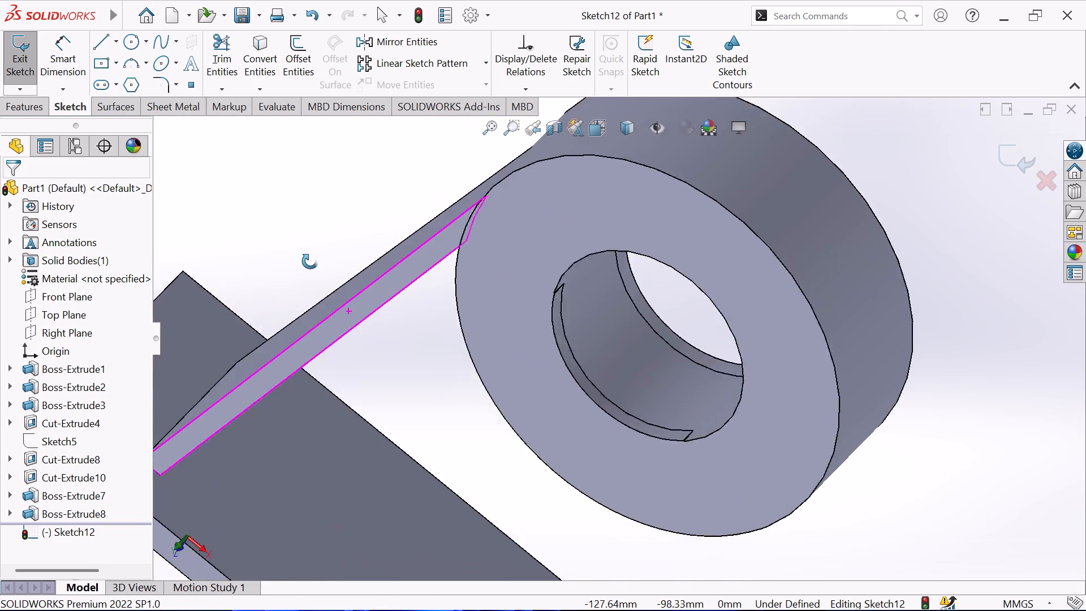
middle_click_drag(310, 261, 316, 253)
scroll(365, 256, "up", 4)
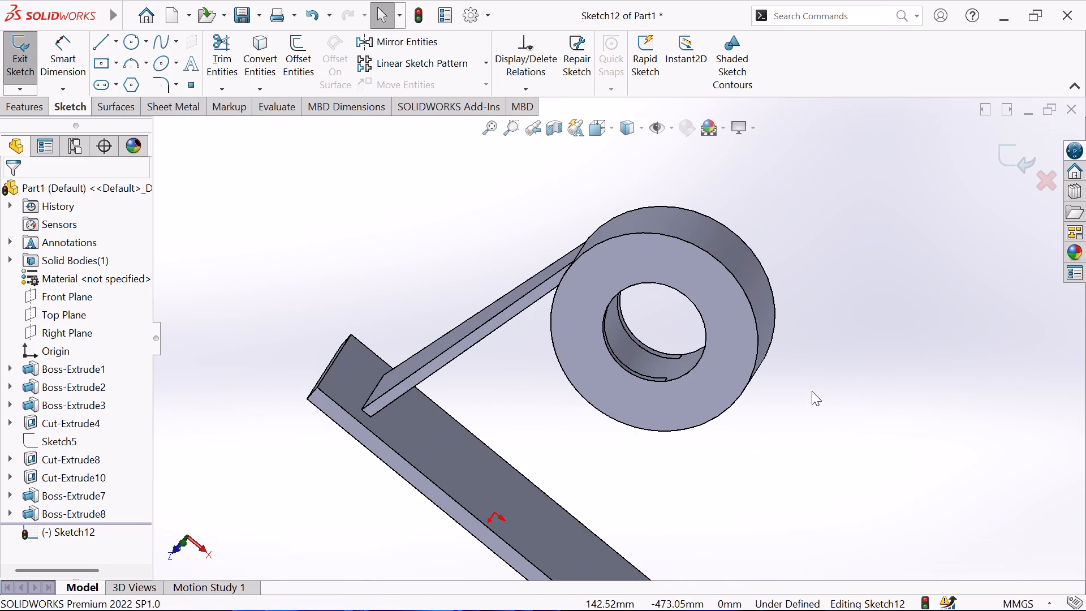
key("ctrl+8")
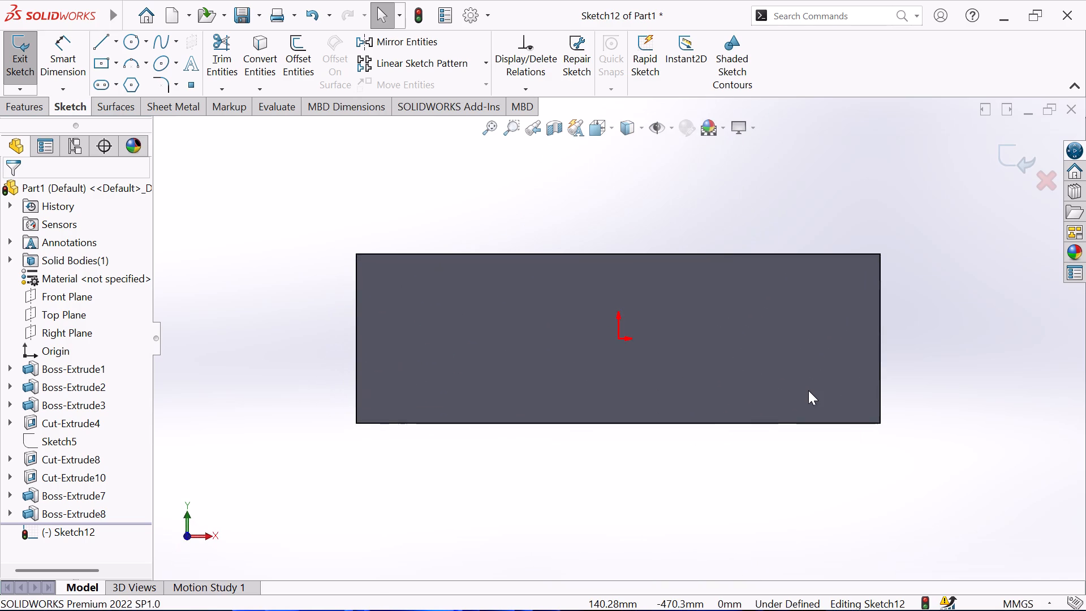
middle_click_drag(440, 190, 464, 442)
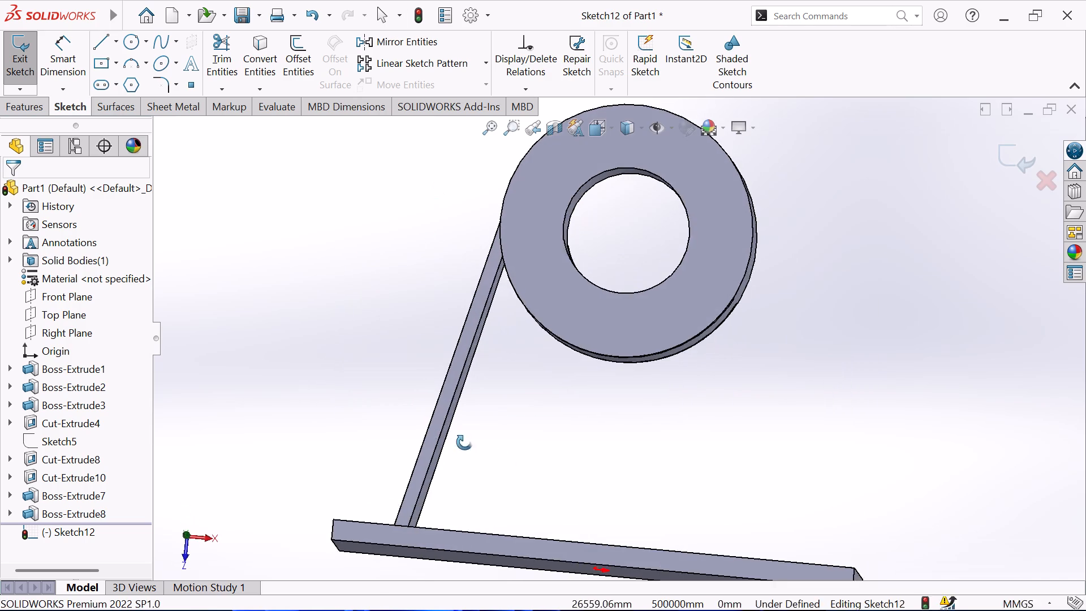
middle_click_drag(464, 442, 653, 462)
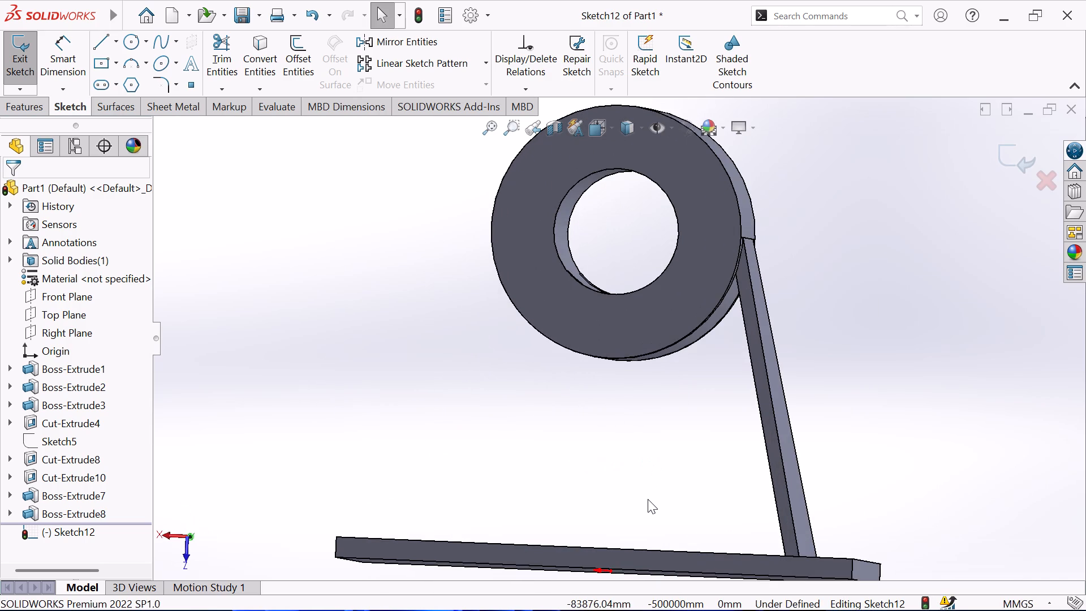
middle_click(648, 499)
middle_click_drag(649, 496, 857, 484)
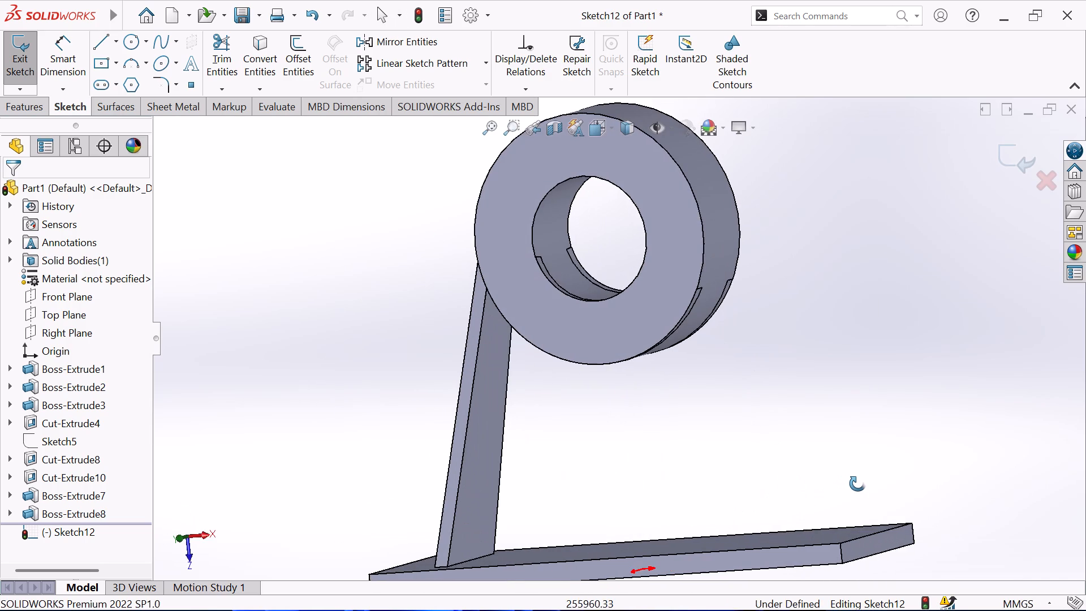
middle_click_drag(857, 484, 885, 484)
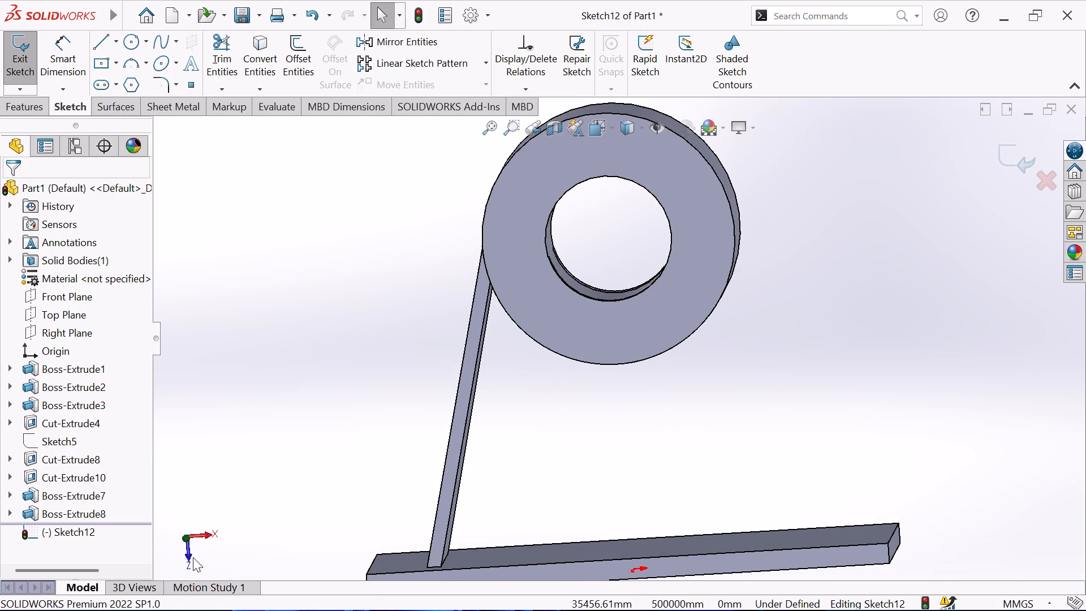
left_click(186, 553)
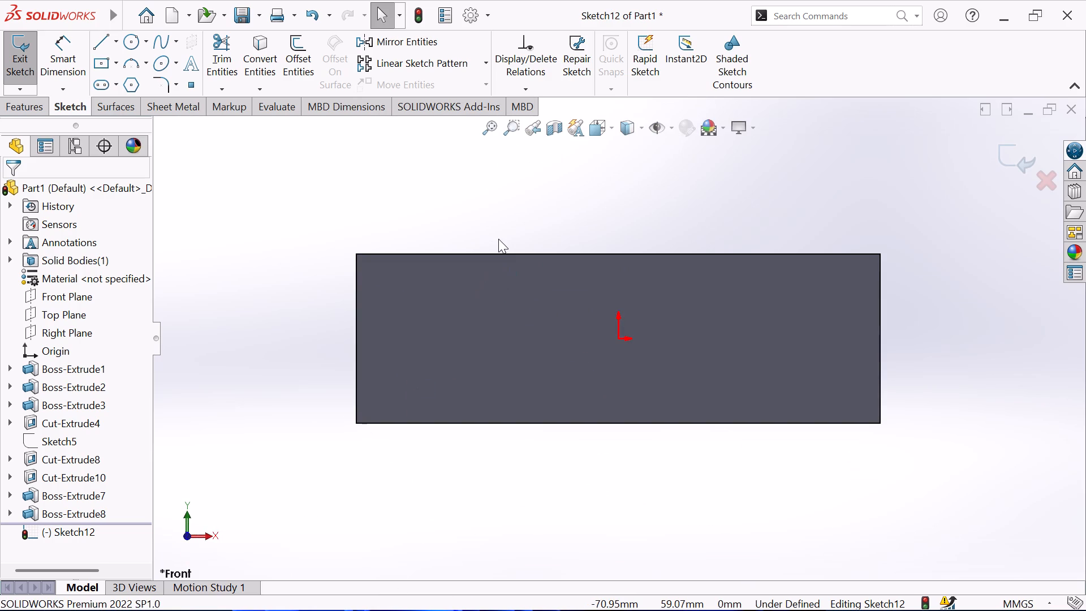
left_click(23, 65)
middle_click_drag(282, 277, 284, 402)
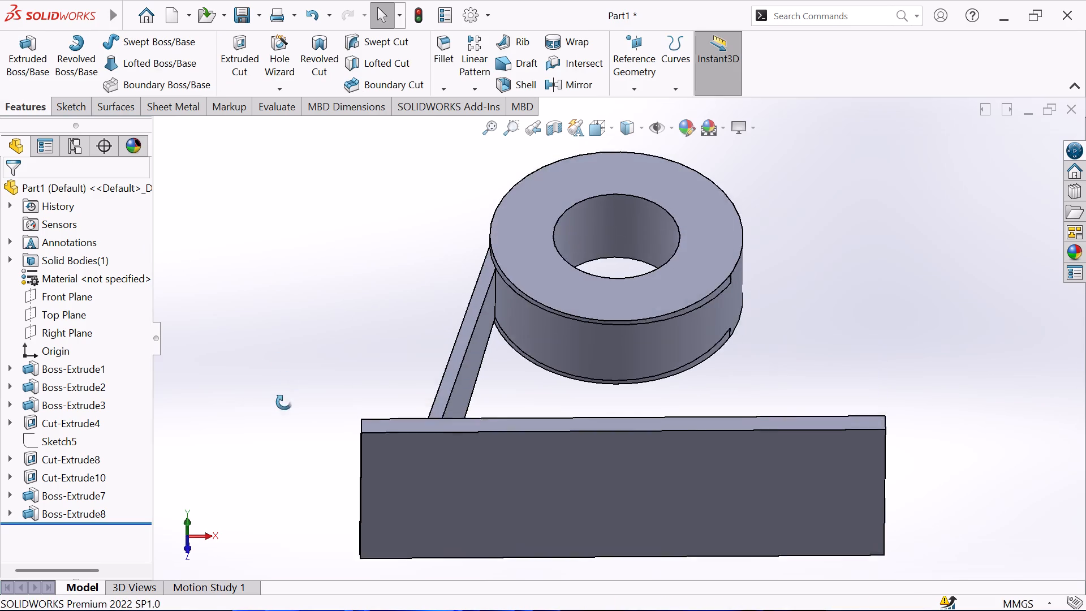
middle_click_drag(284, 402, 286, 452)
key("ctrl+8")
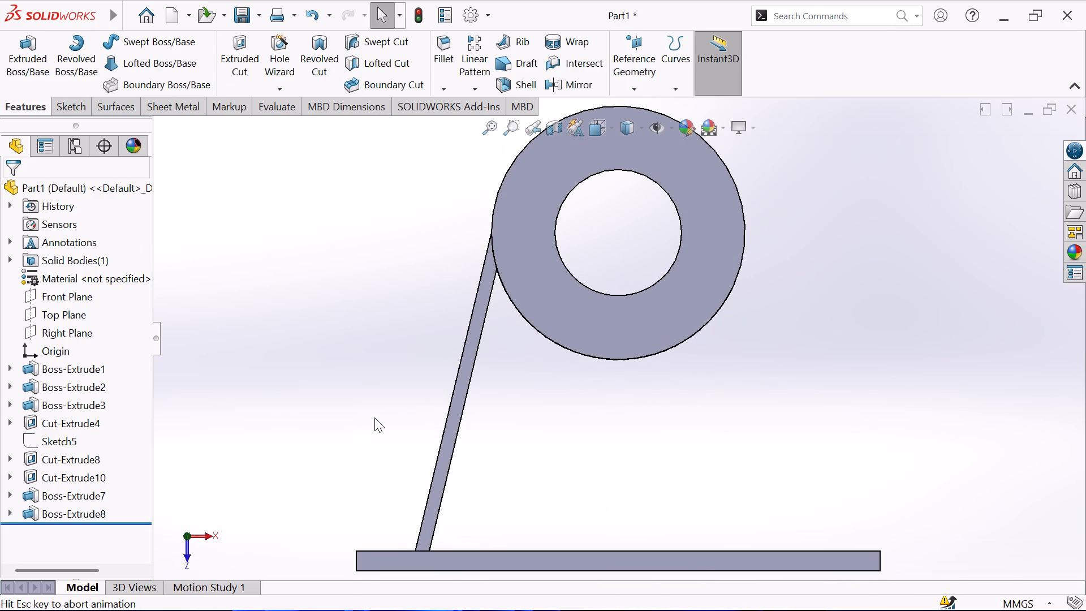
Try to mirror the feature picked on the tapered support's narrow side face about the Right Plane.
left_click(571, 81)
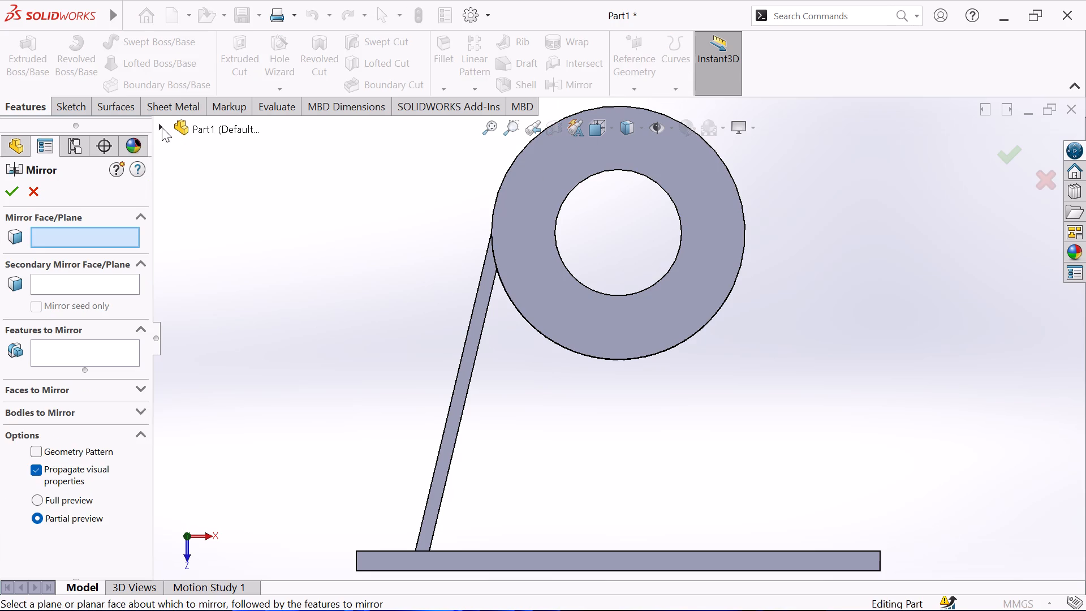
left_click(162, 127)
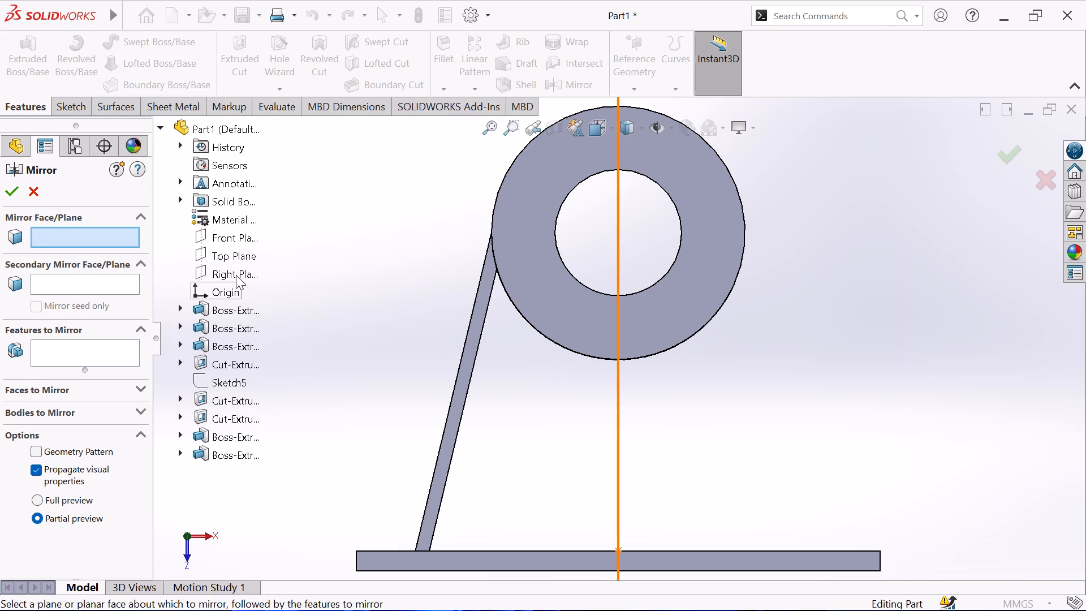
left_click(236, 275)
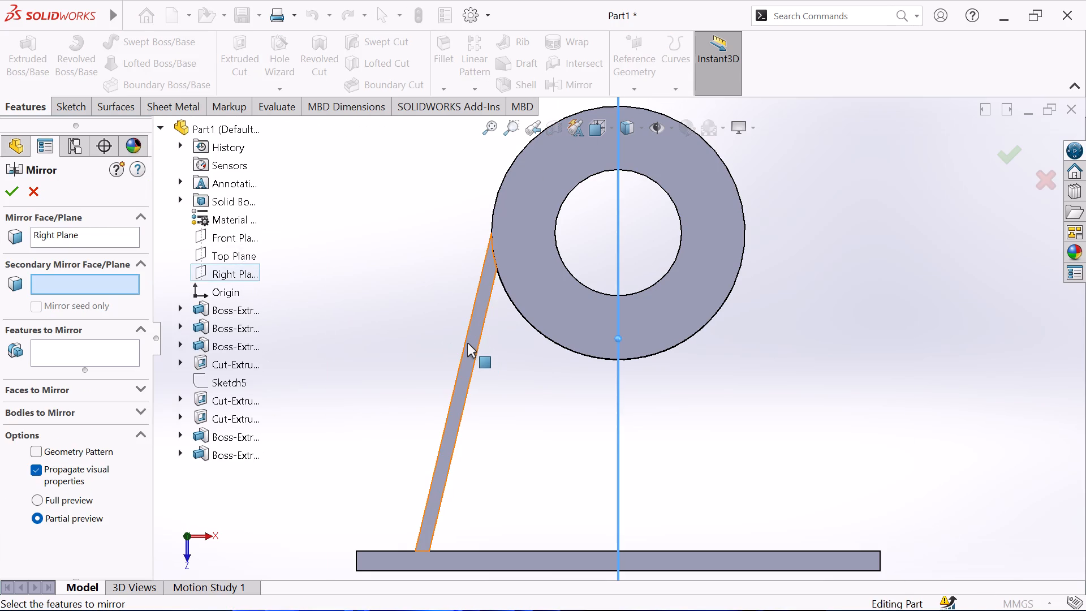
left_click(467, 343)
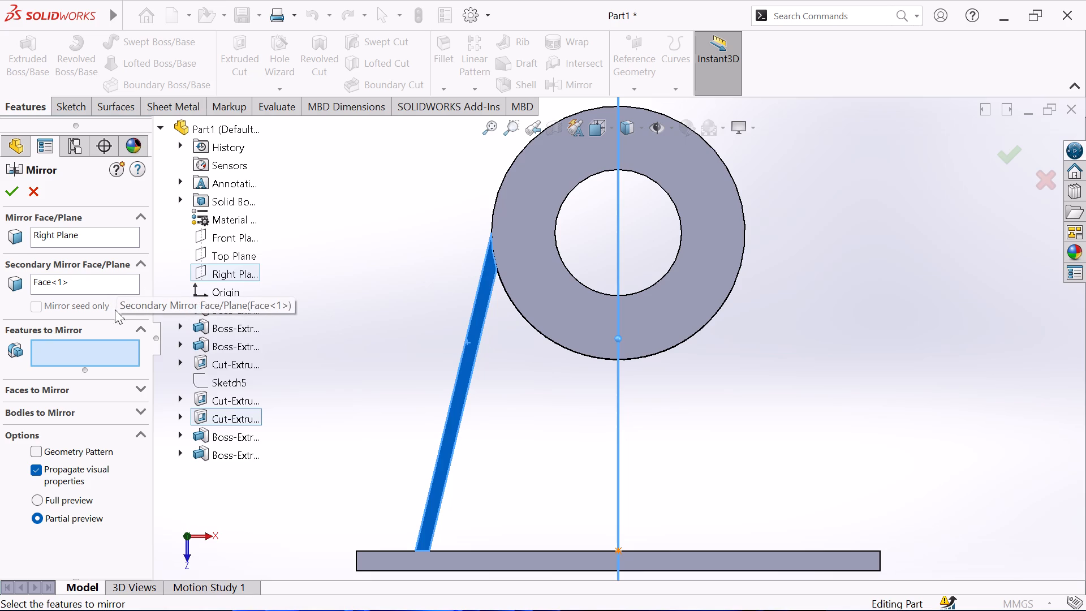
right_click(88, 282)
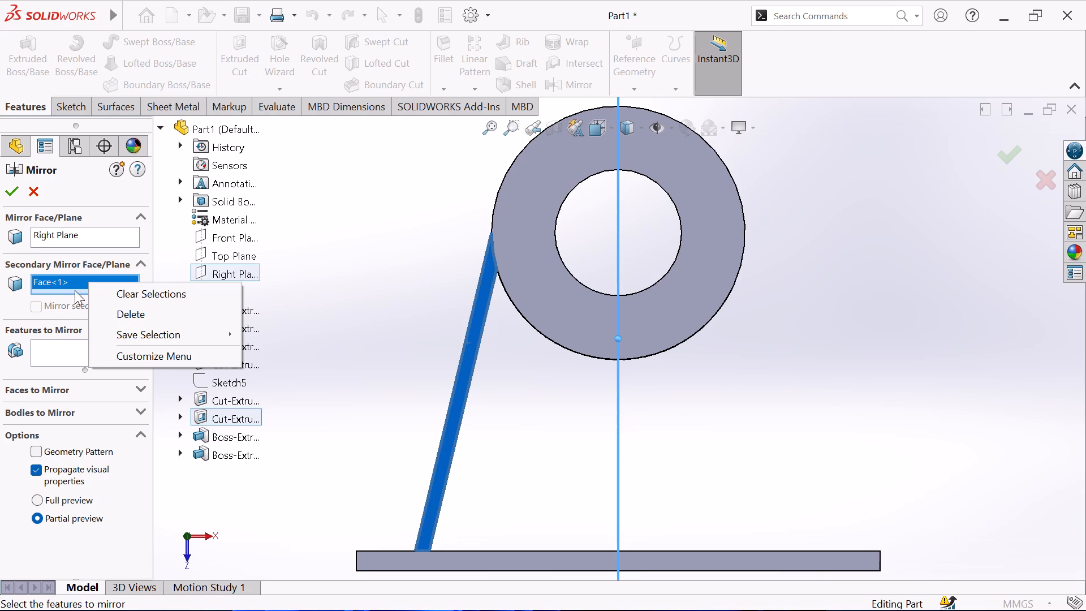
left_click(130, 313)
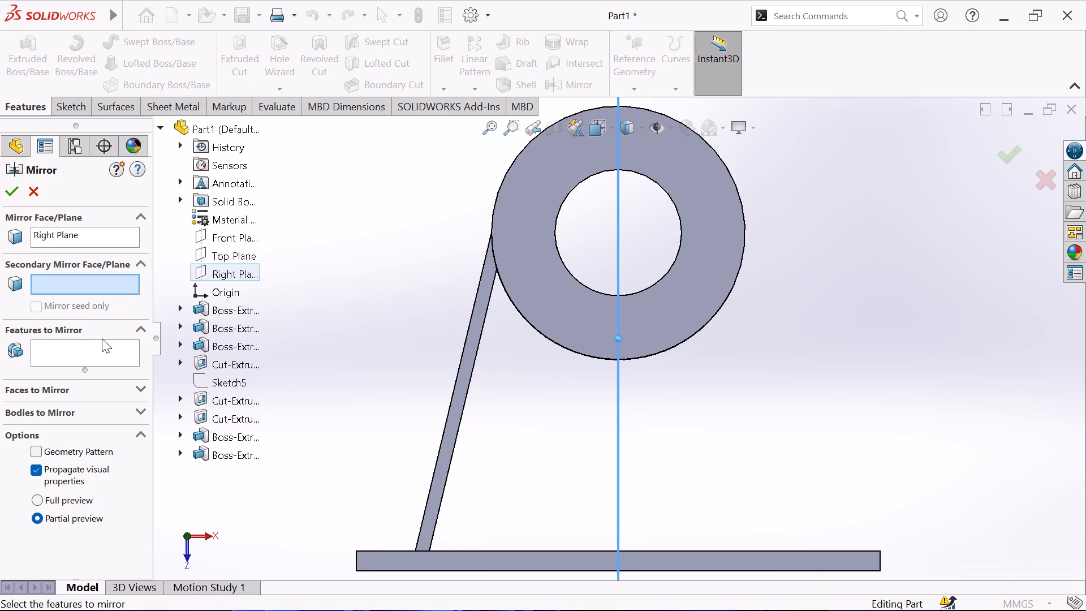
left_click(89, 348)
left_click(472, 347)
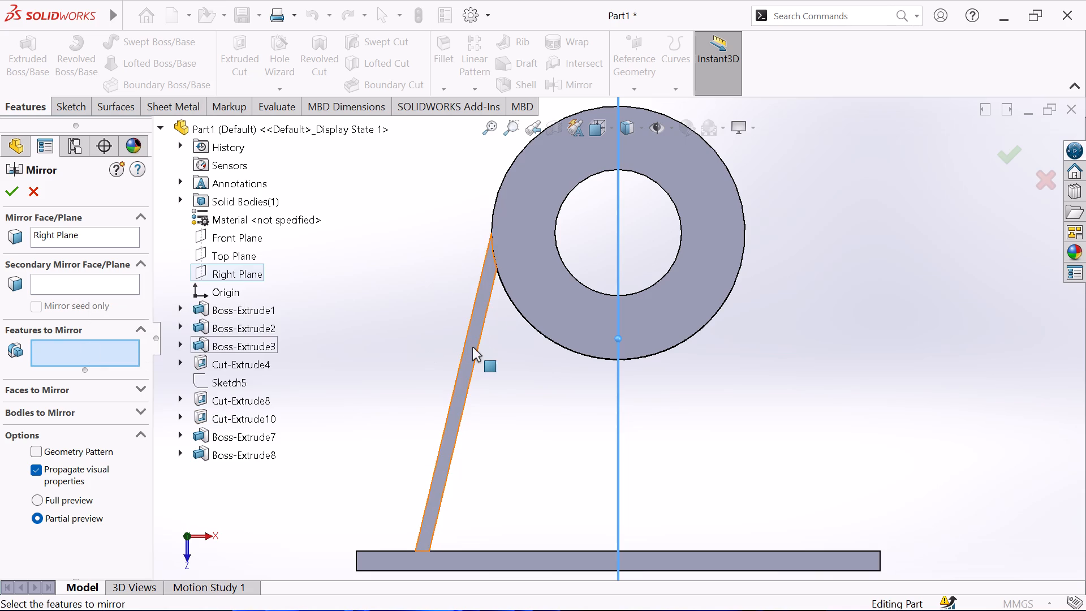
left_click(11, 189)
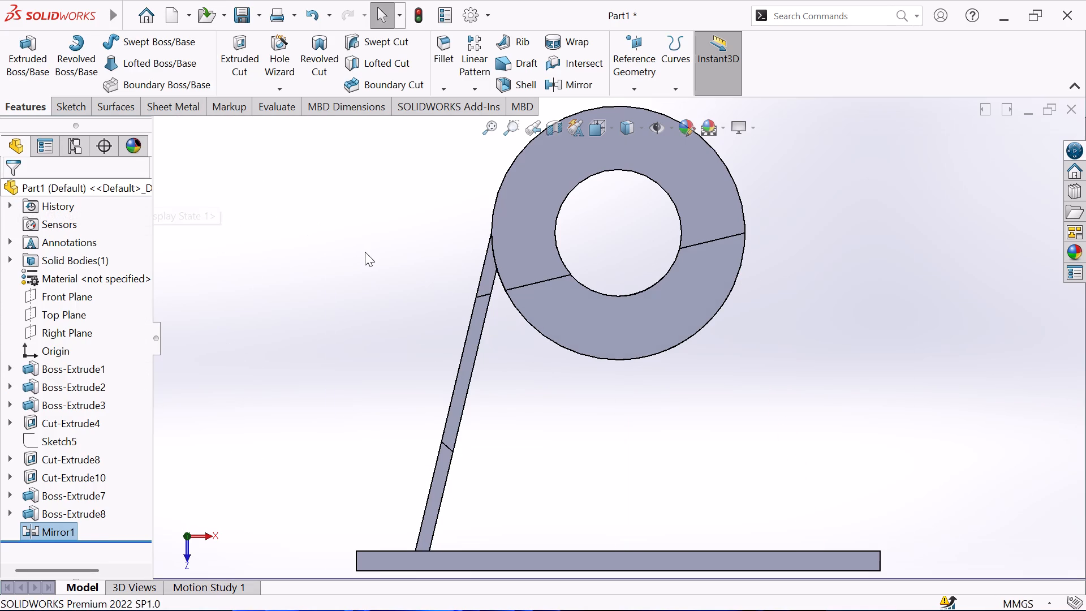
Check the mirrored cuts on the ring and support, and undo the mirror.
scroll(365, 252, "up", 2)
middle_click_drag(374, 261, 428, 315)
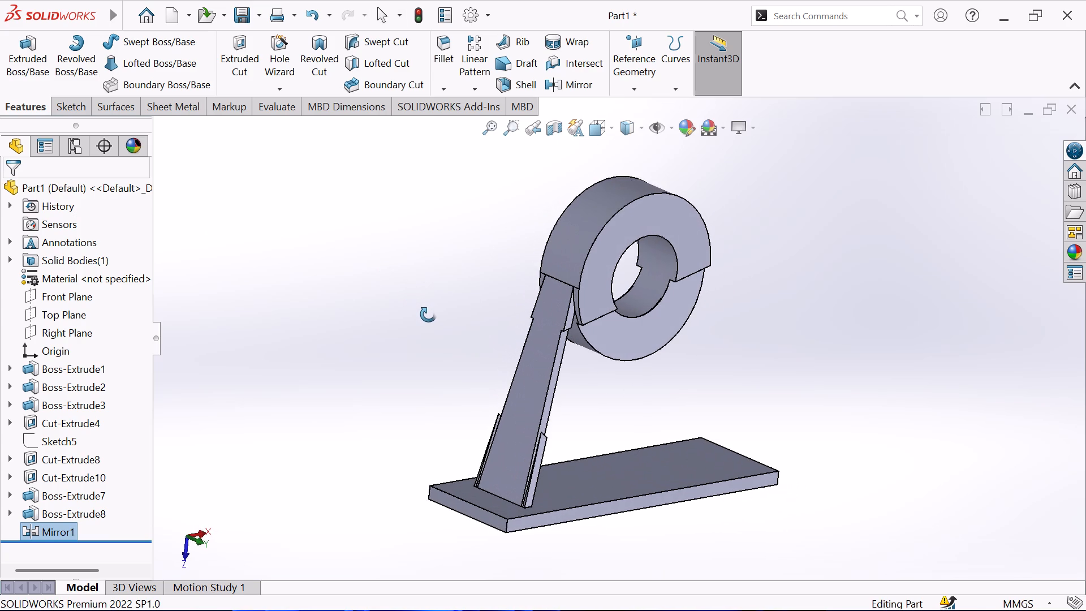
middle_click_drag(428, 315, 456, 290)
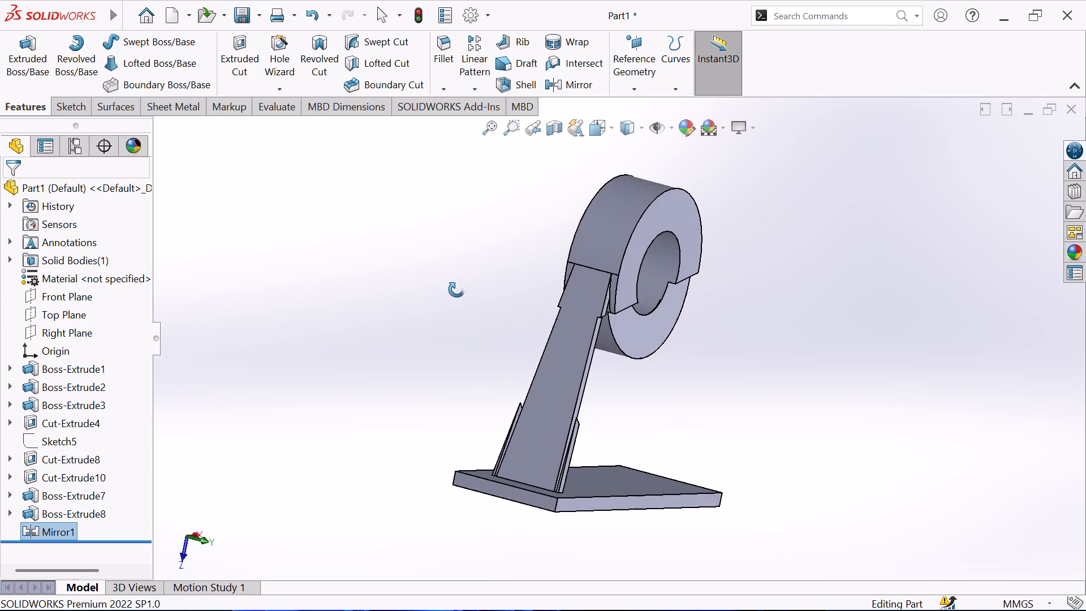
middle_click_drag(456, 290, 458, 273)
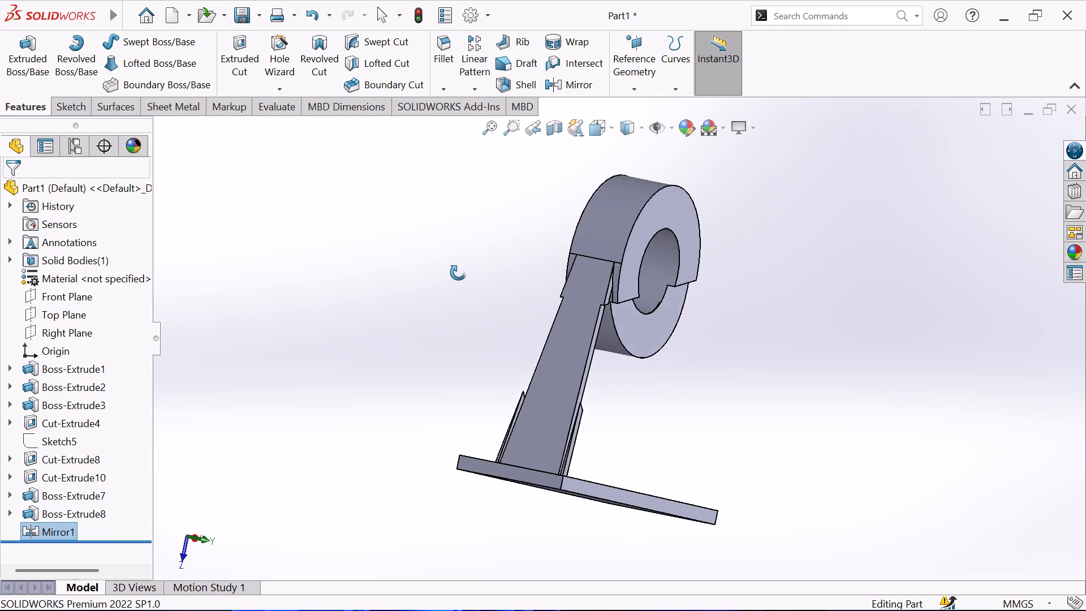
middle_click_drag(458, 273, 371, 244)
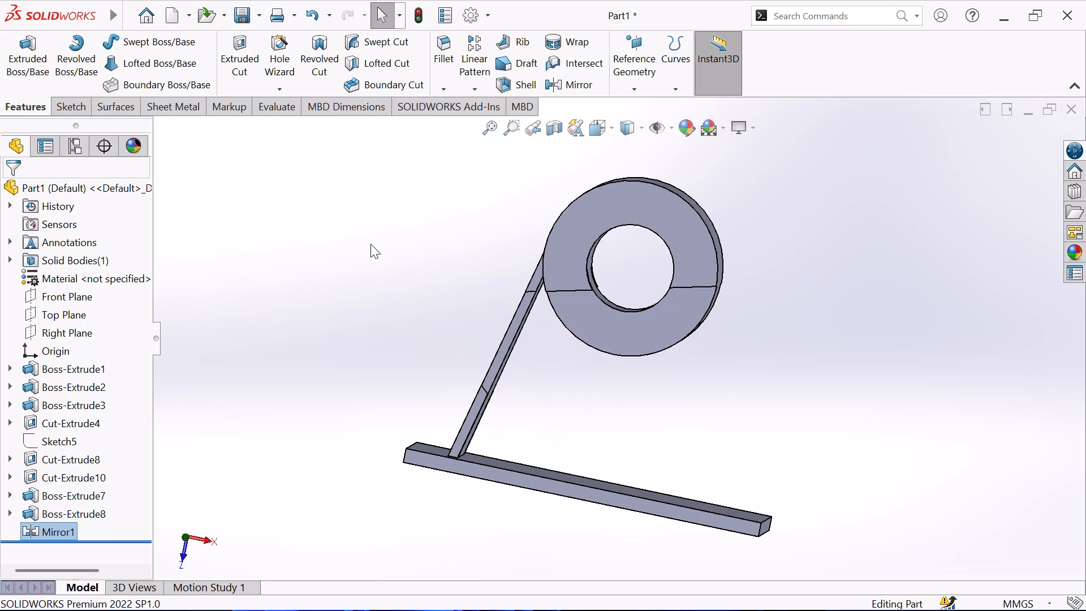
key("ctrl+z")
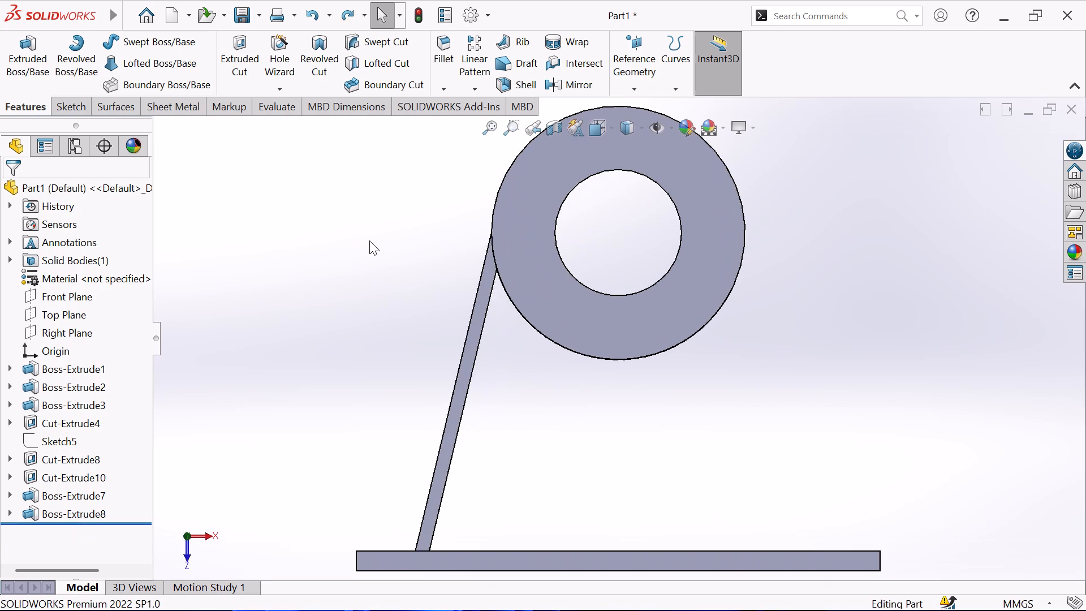
Mirror the tapered support's extrusion, Boss-Extrude3, about the Right Plane to add a second support opposite it.
left_click(572, 90)
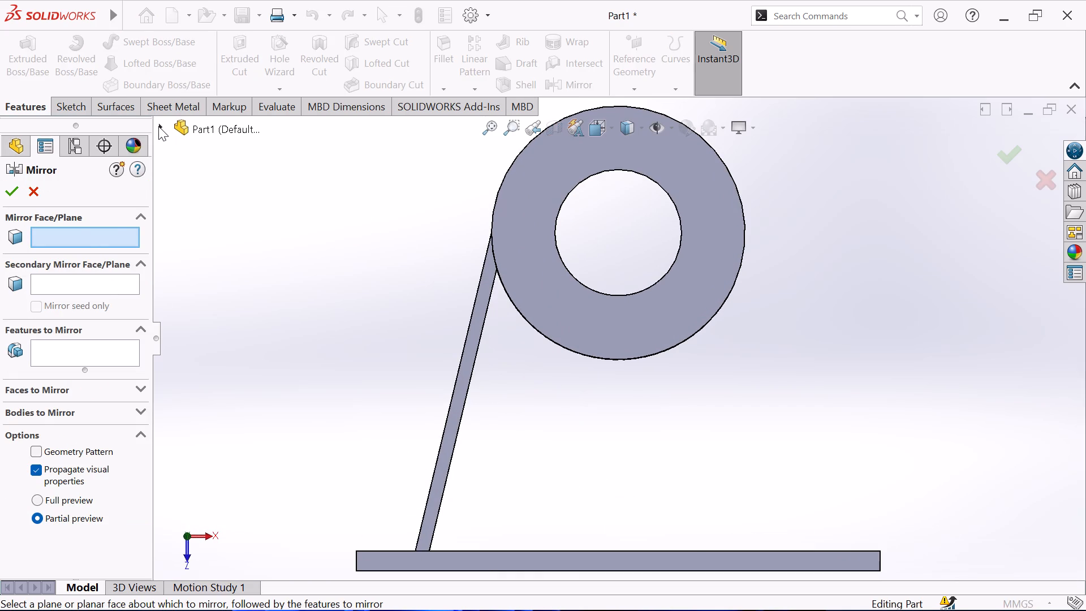
left_click(157, 126)
left_click(219, 273)
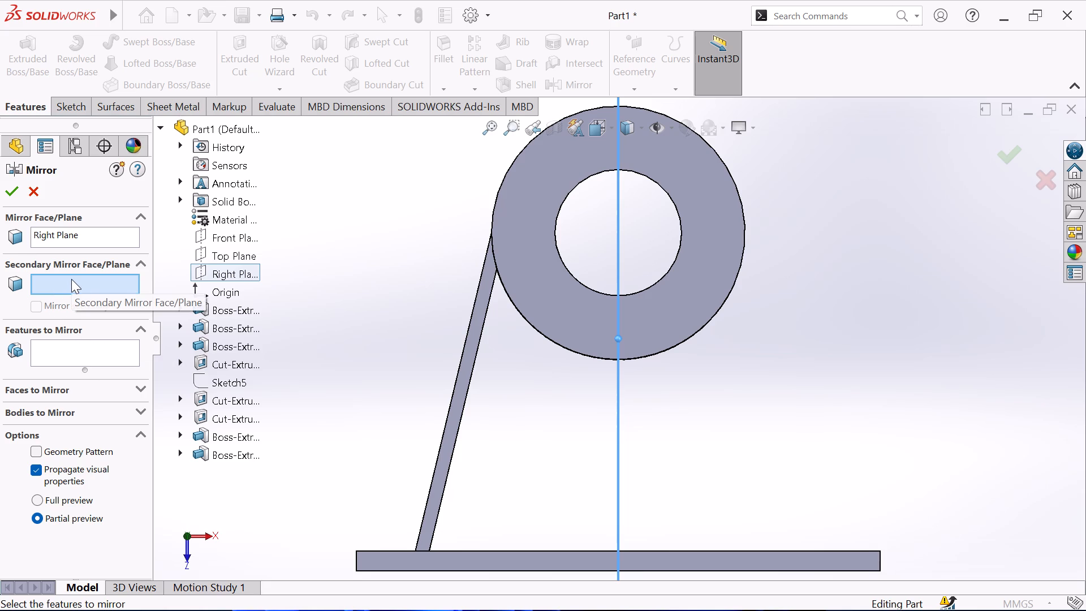
middle_click_drag(370, 272, 414, 308)
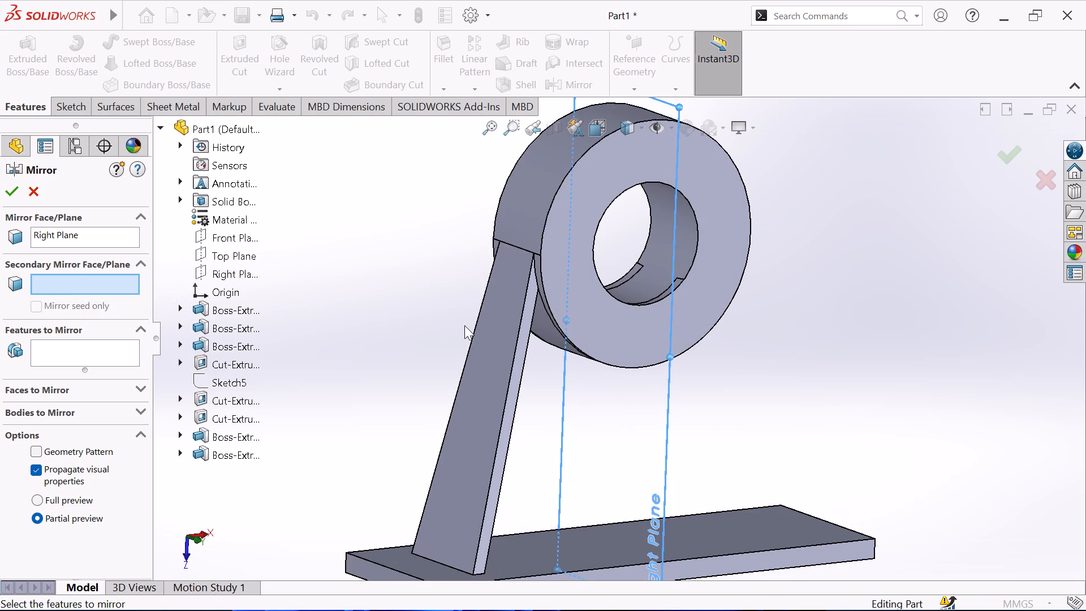
left_click(482, 339)
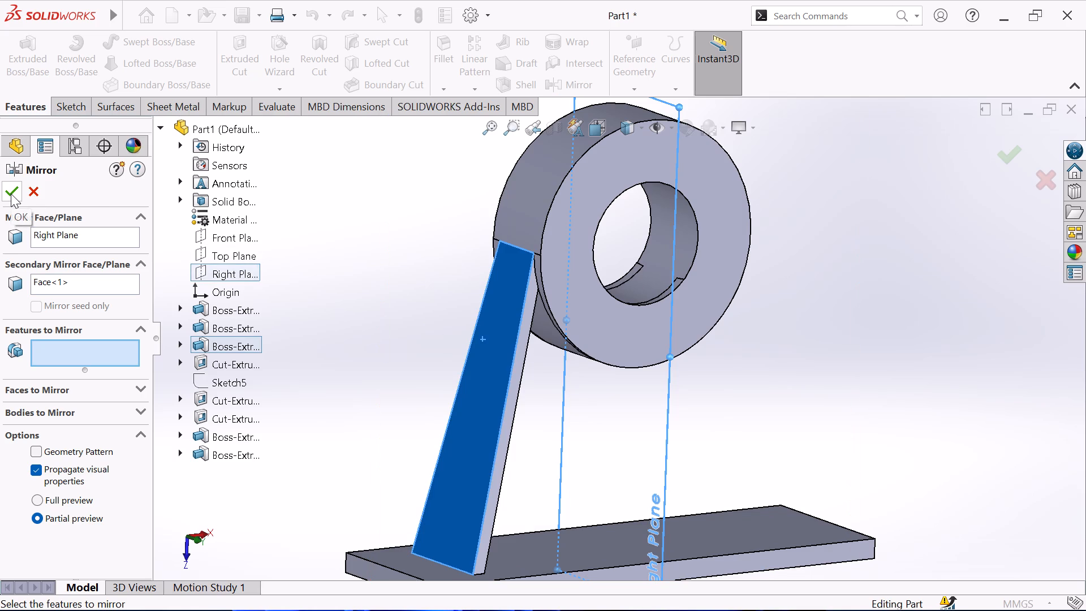
left_click(11, 193)
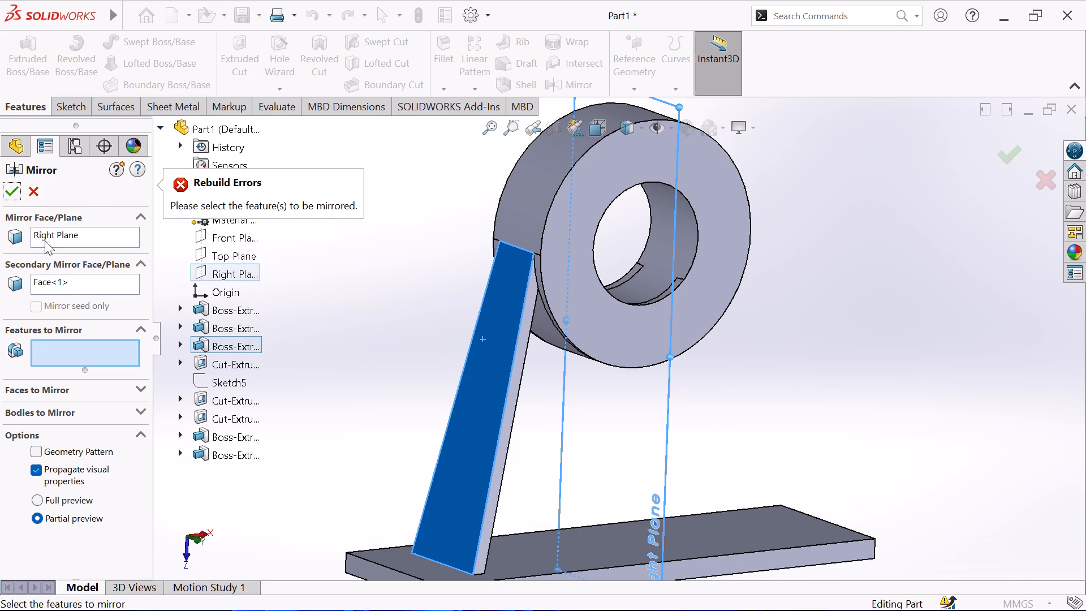
right_click(77, 283)
left_click(109, 316)
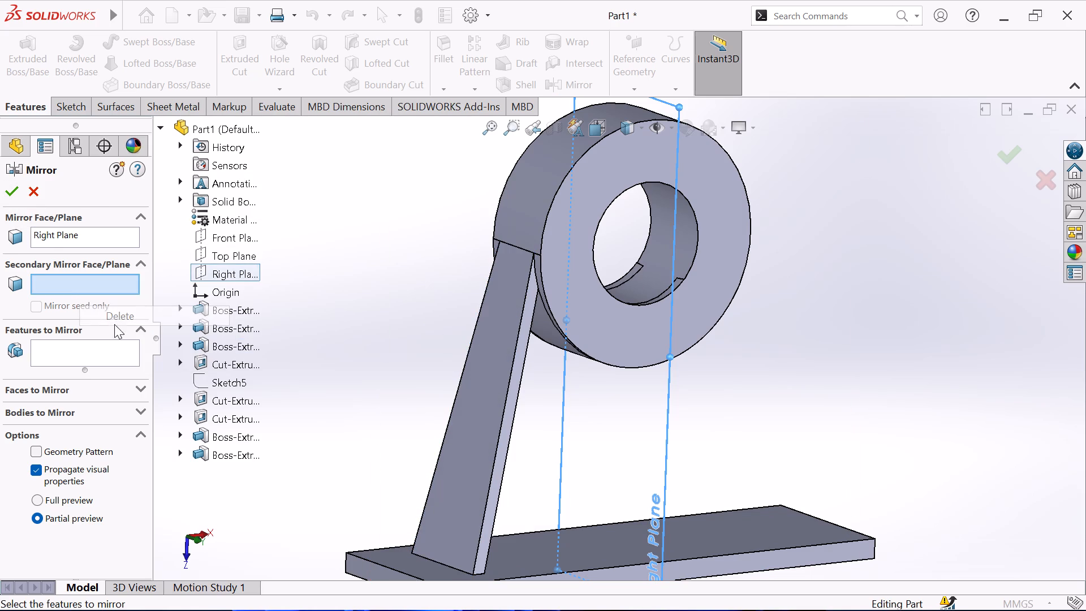
left_click(92, 345)
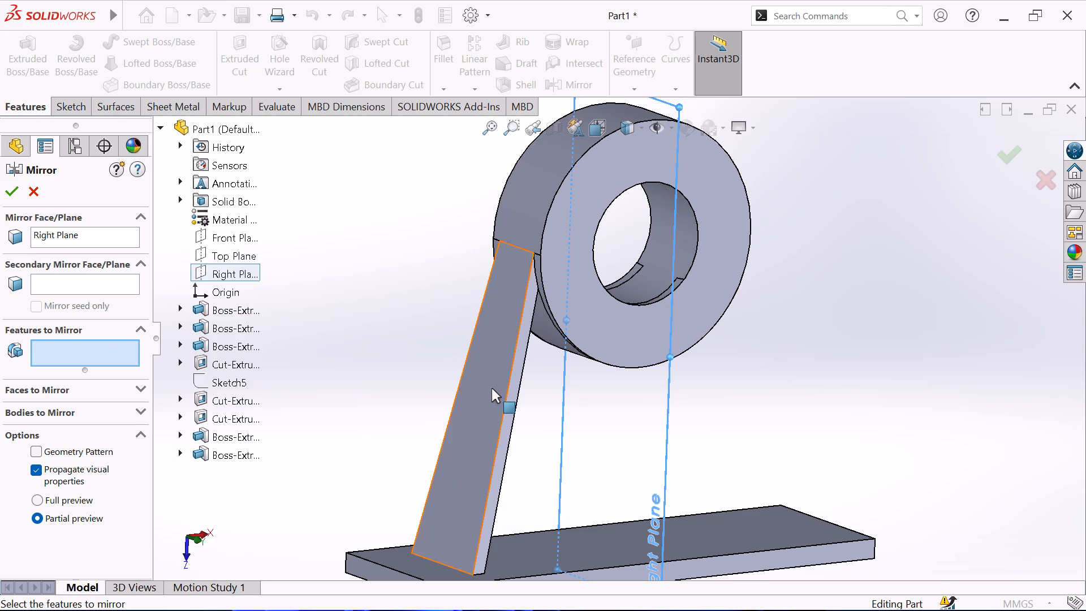
left_click(492, 388)
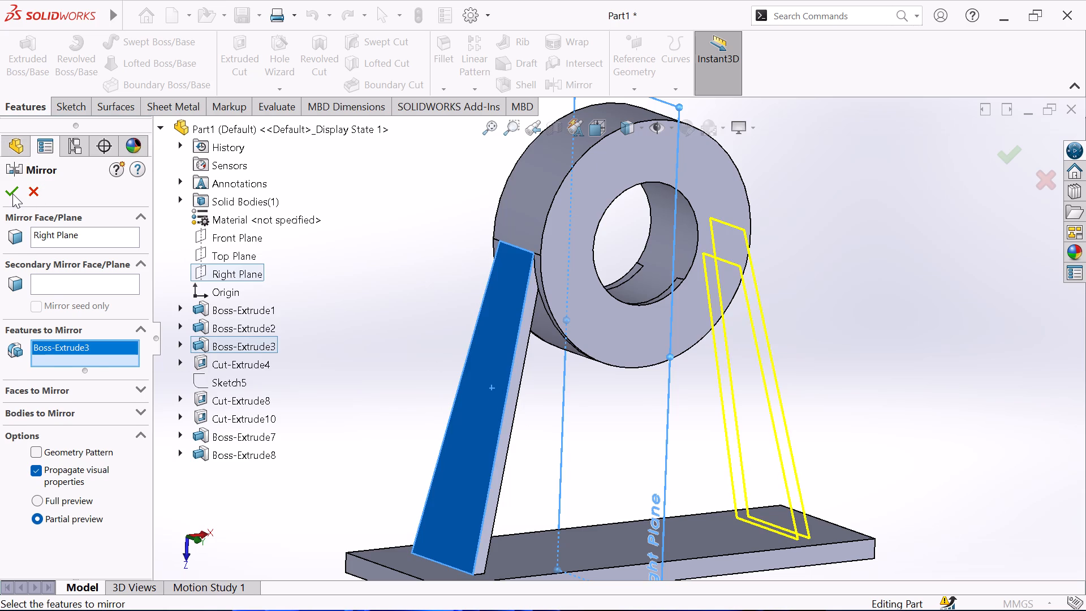
left_click(12, 193)
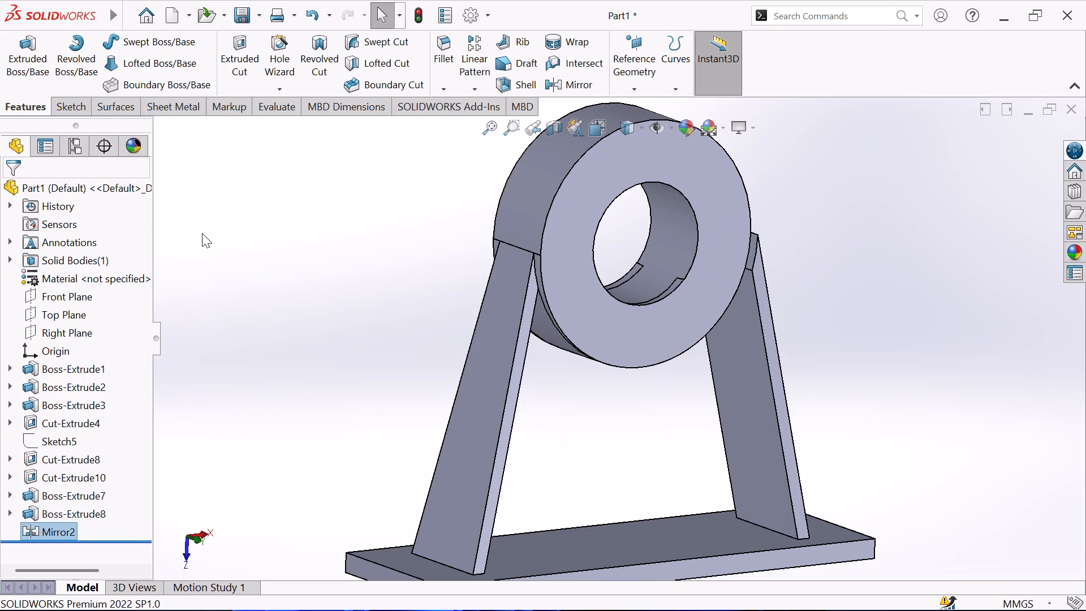
left_click(203, 233)
Start a sketch on the inner face of the mirrored, untapered support.
scroll(407, 211, "up", 2)
middle_click_drag(765, 289, 670, 372)
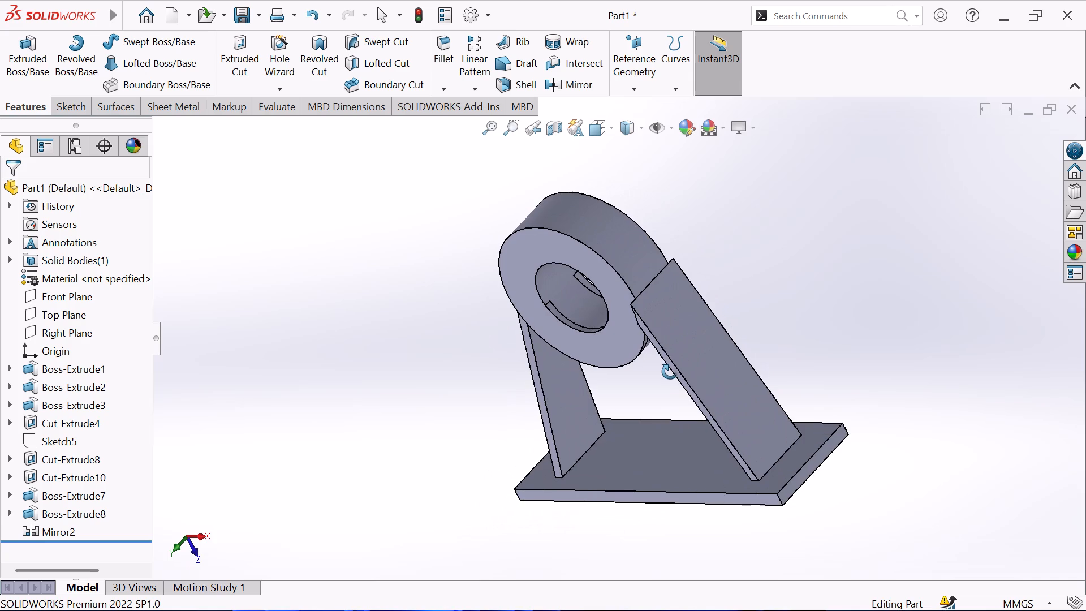
middle_click_drag(670, 372, 808, 261)
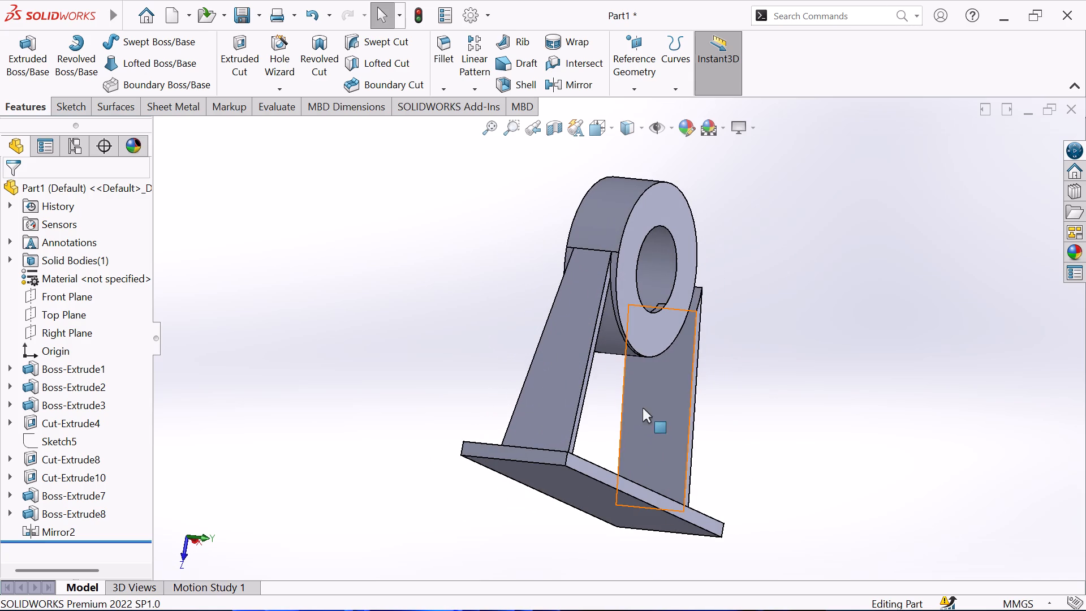
left_click(660, 398)
left_click(723, 365)
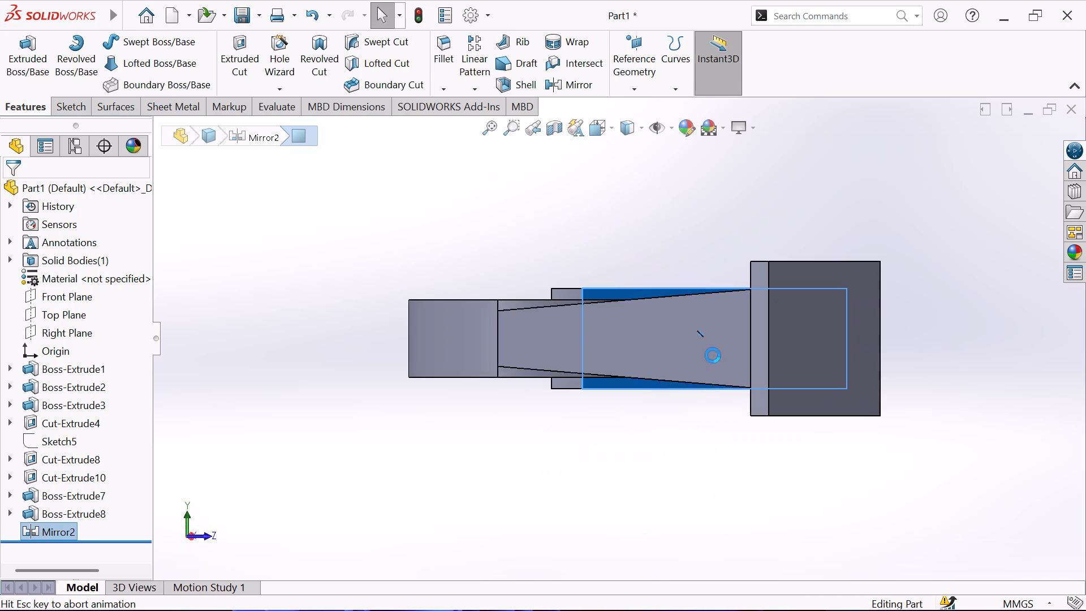
scroll(640, 338, "down", 1)
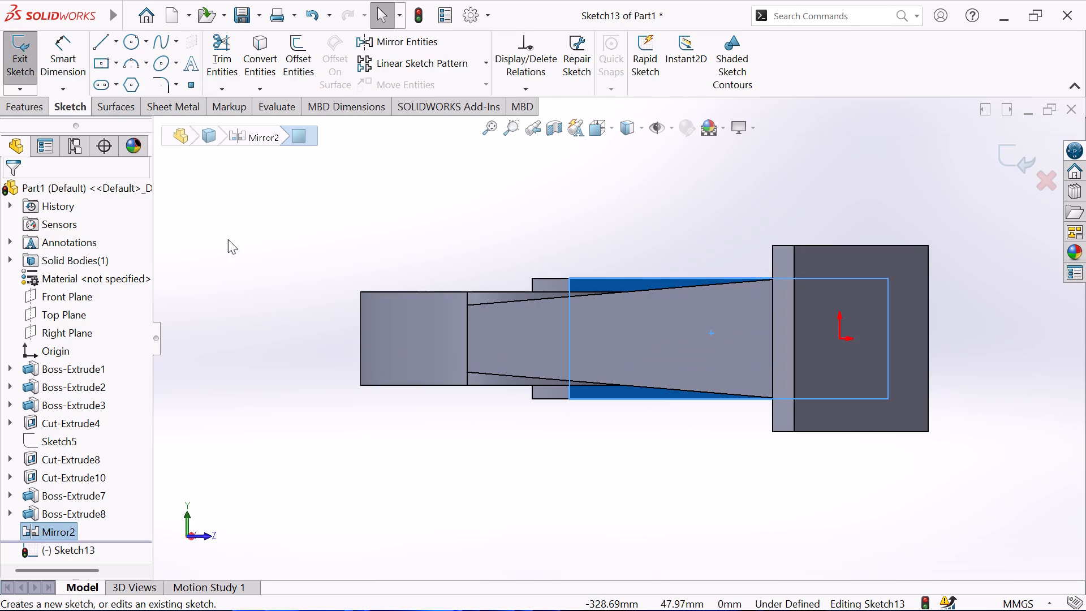
middle_click_drag(228, 238, 244, 230)
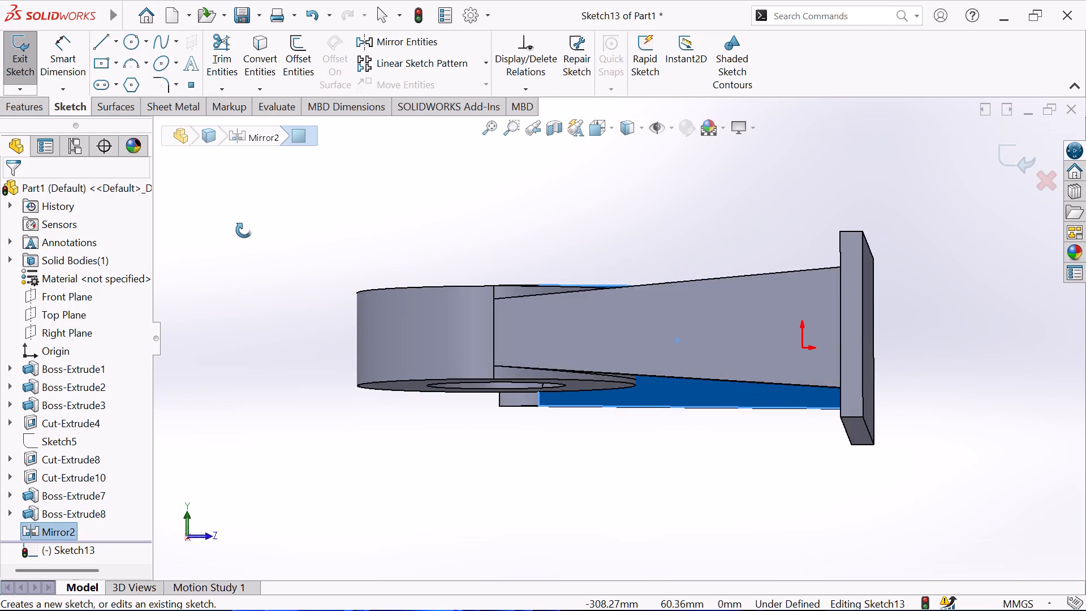
middle_click_drag(244, 230, 245, 237)
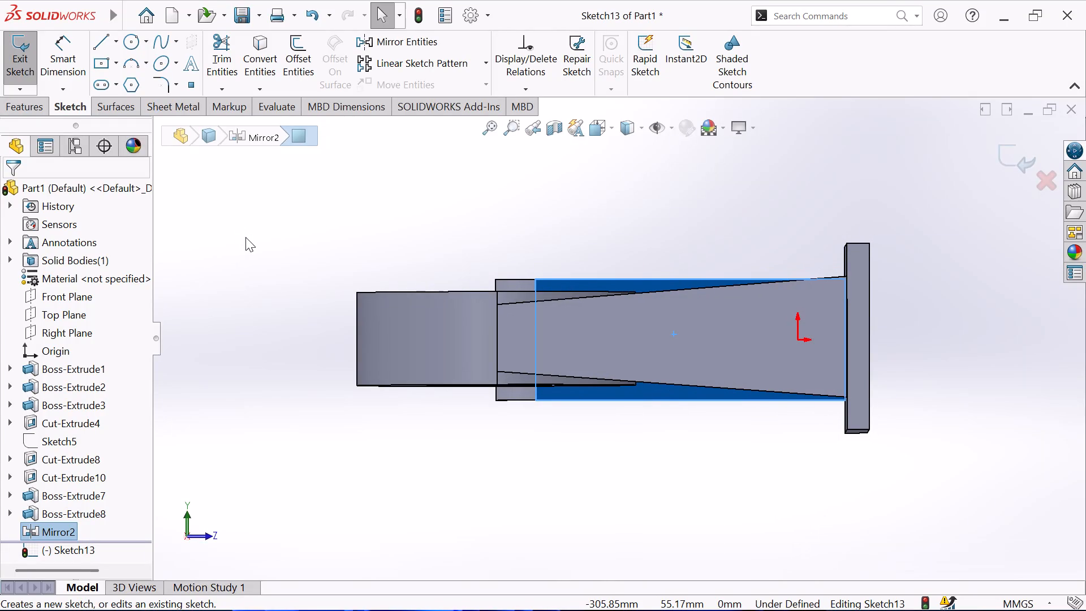
key("ctrl+8")
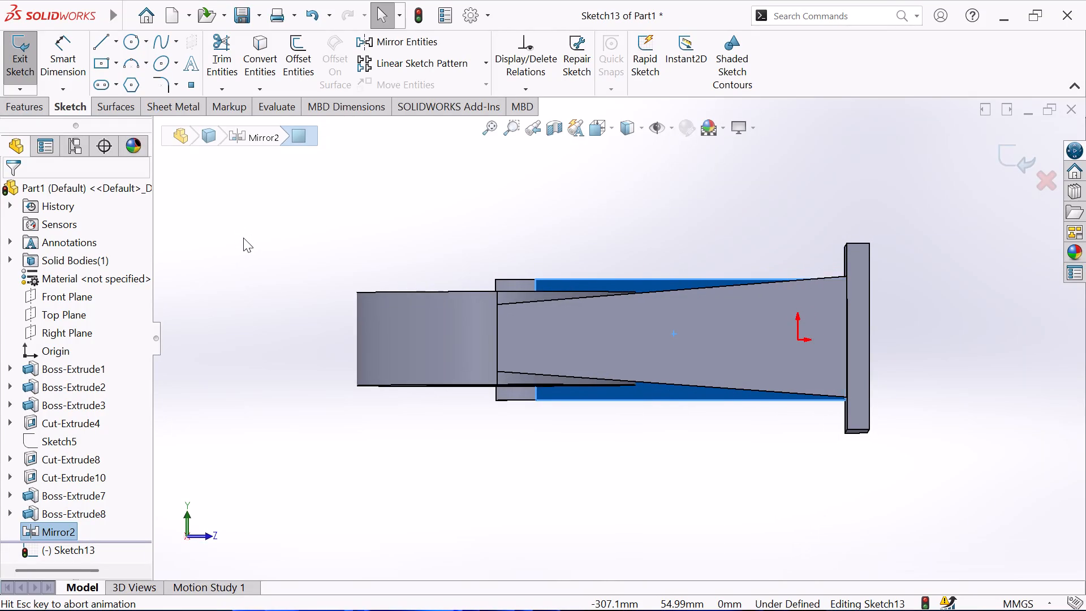
left_click(299, 436)
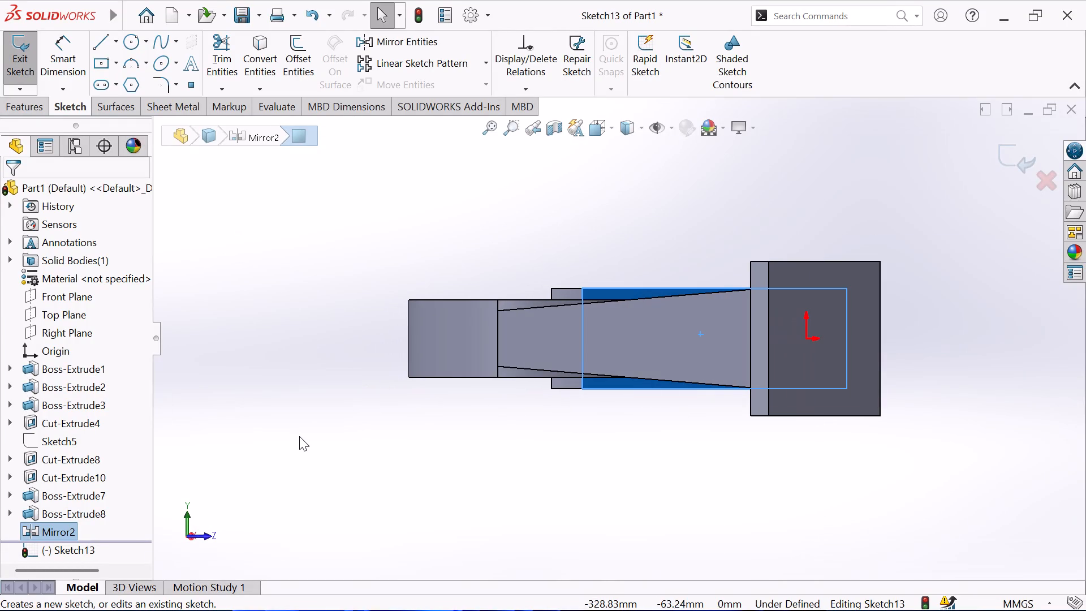
Convert one long slanted edge of the original tapered support into the sketch.
left_click(574, 306)
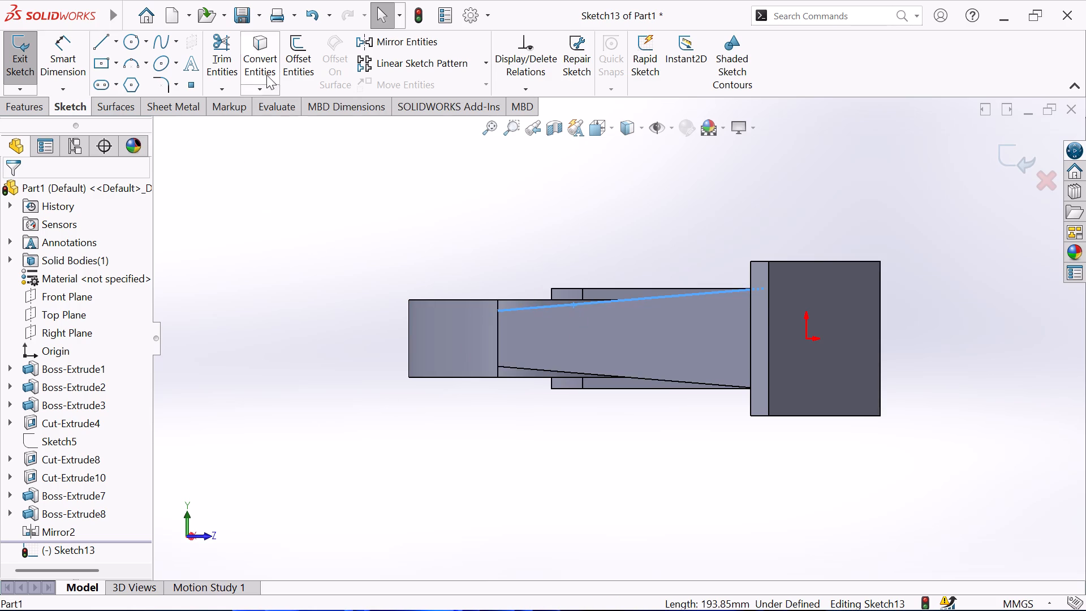
left_click(261, 64)
middle_click_drag(361, 255, 367, 267)
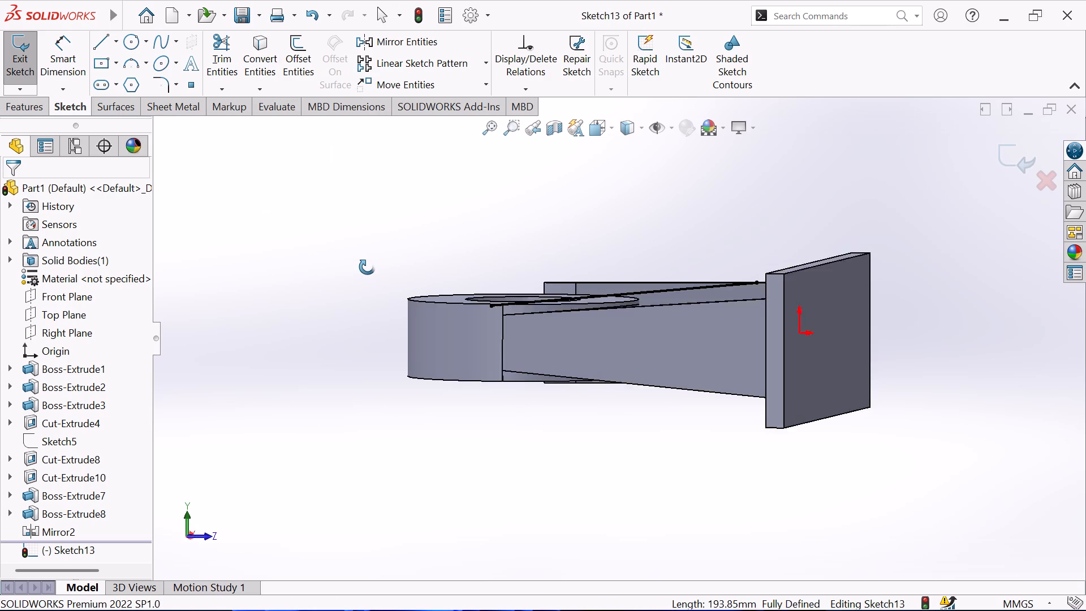
middle_click_drag(367, 267, 368, 301)
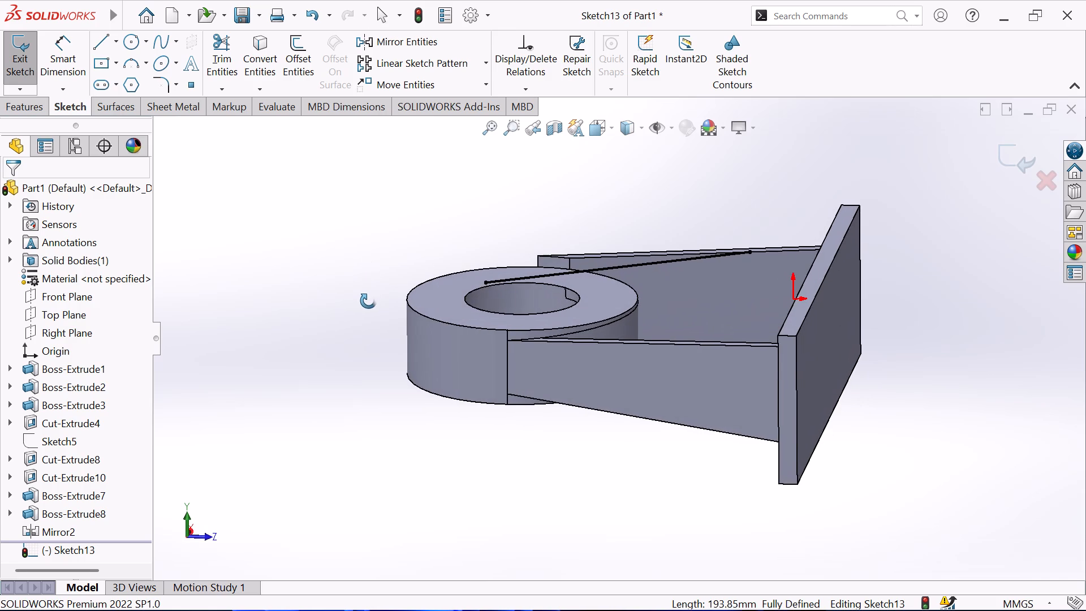
middle_click_drag(368, 301, 367, 330)
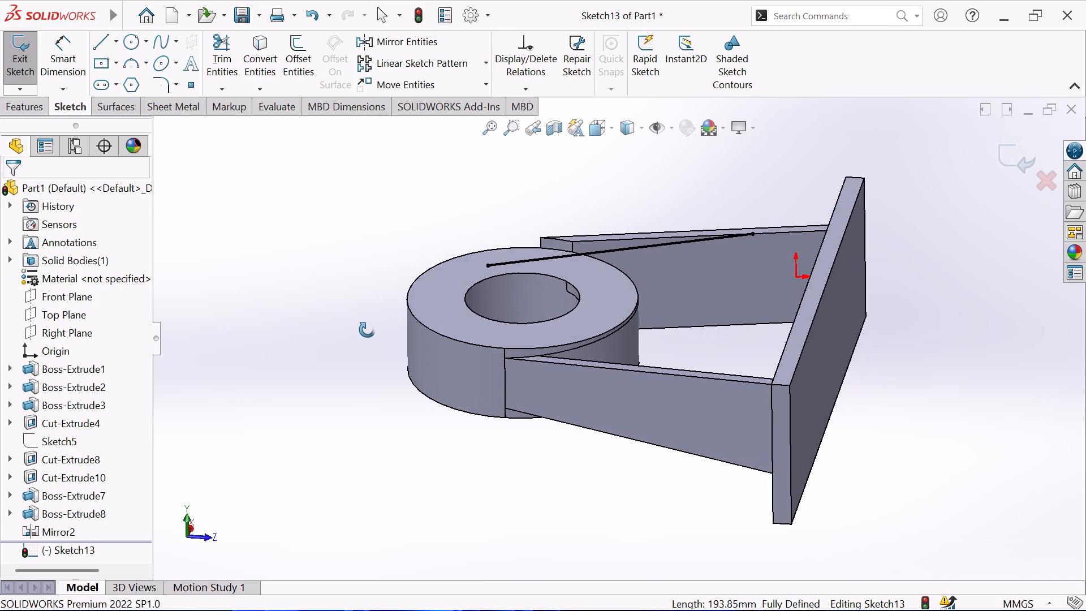
Delete the converted slanted line and exit the emptied sketch on the mirrored support's inner face.
middle_click_drag(367, 330, 385, 323)
left_click(553, 257)
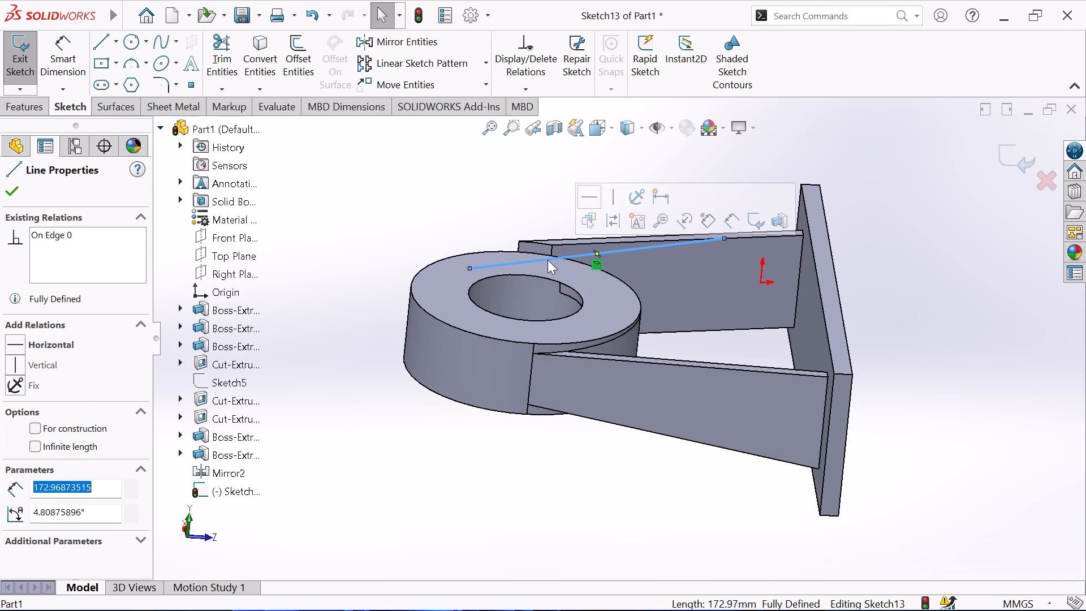
key("Delete")
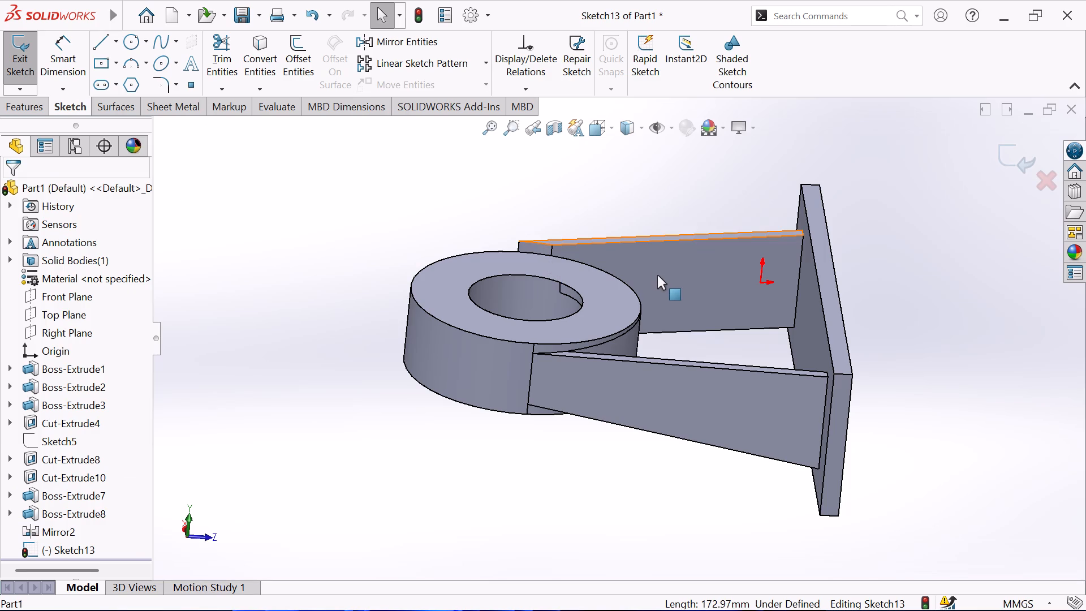
left_click(657, 275)
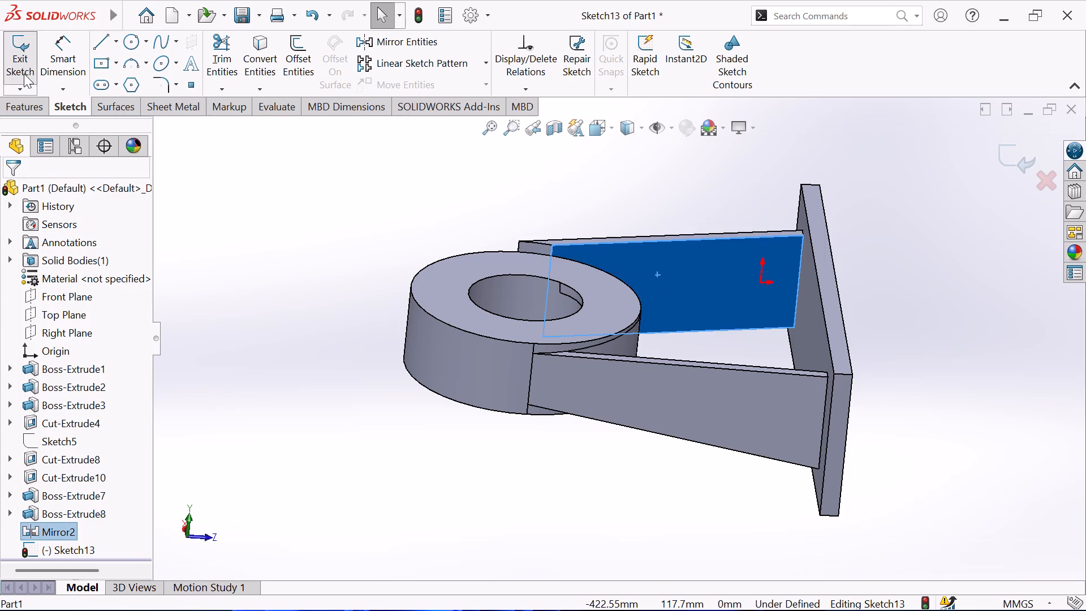
left_click(24, 68)
Start a new sketch on the mirrored support's inner face and convert the face outline into it.
left_click(669, 305)
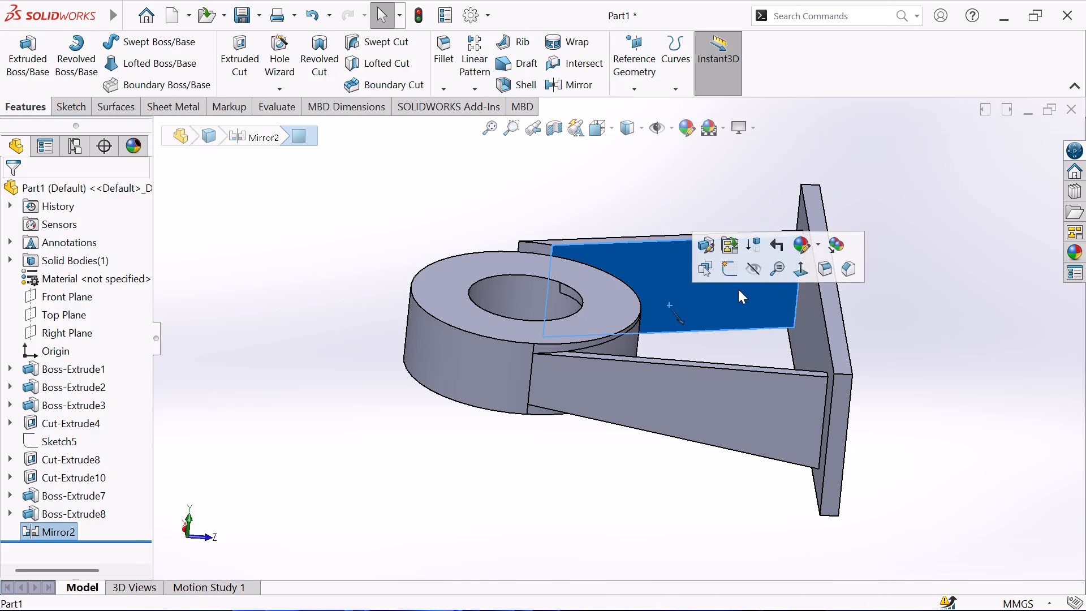
left_click(731, 268)
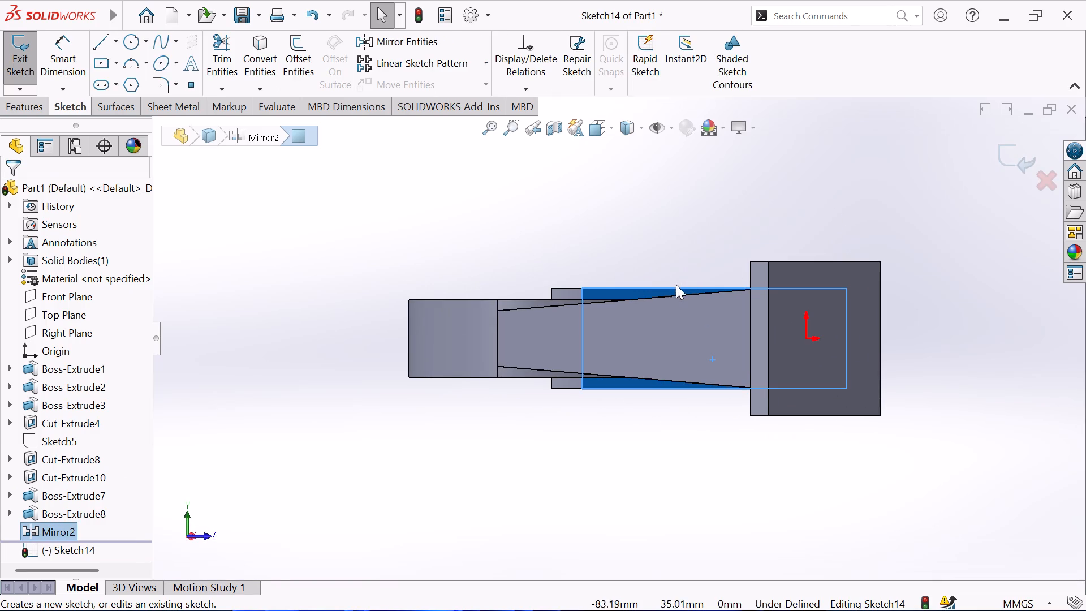
left_click(251, 71)
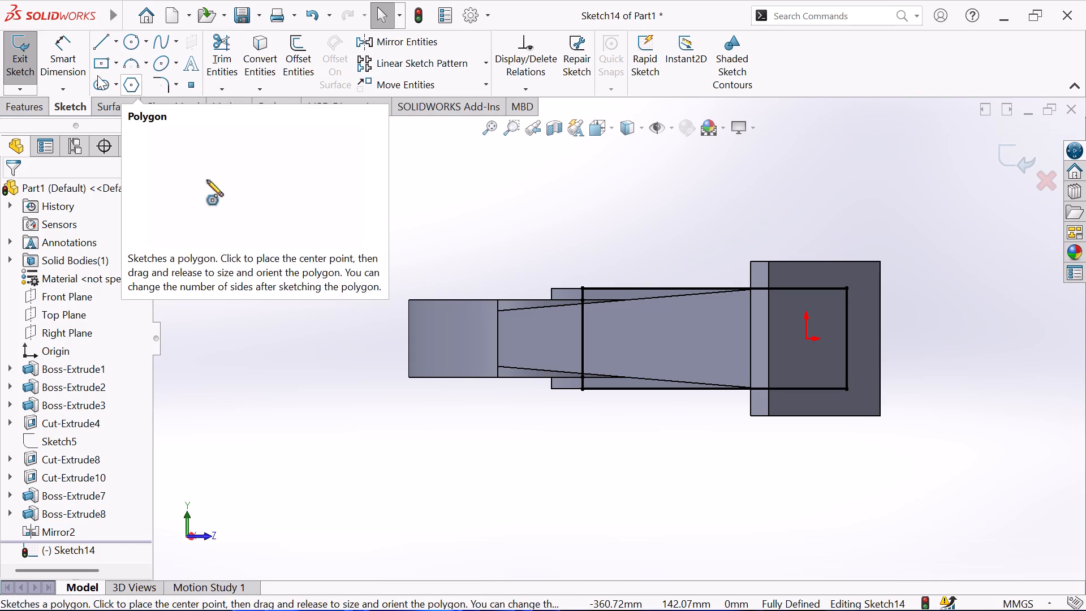
Draw a slanted line about 191.5 mm long from the outline's upper plate-side corner to the ring's upper edge at the support's end.
left_click(102, 35)
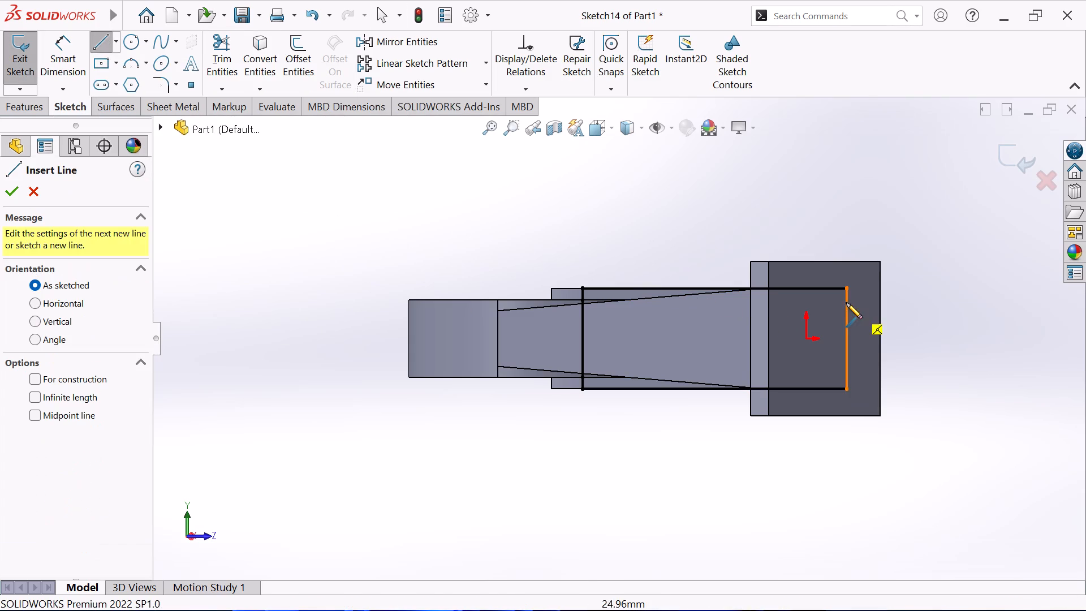
left_click(845, 289)
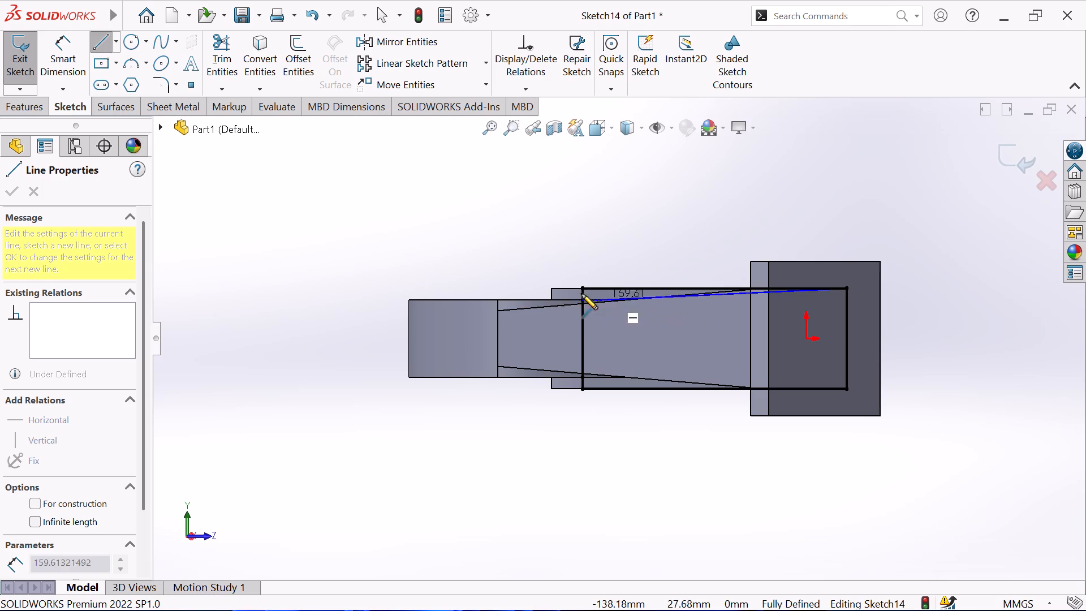
left_click(551, 300)
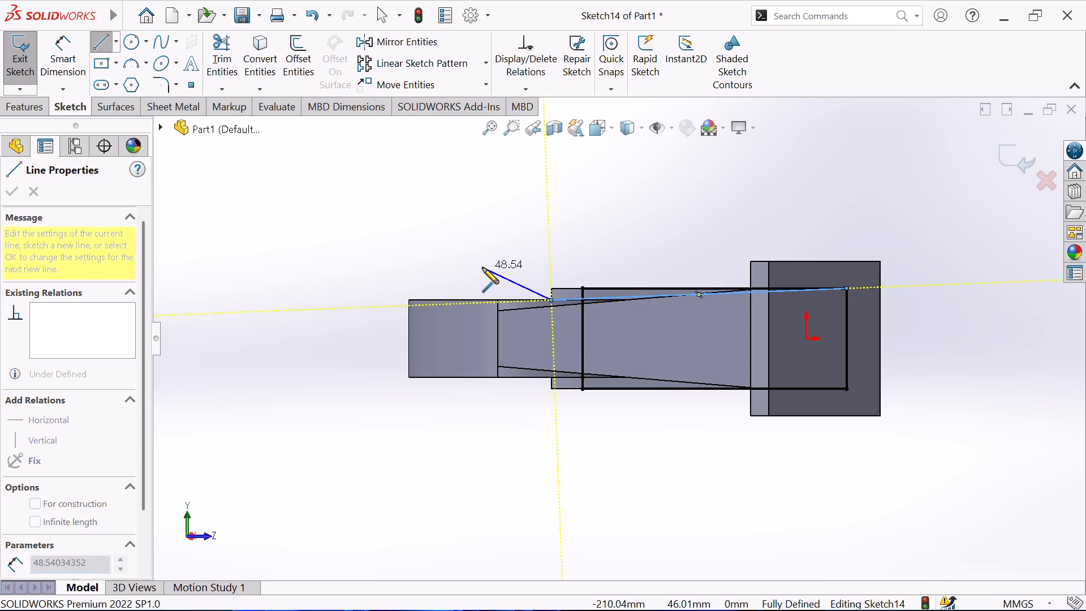
right_click(482, 268)
left_click(529, 286)
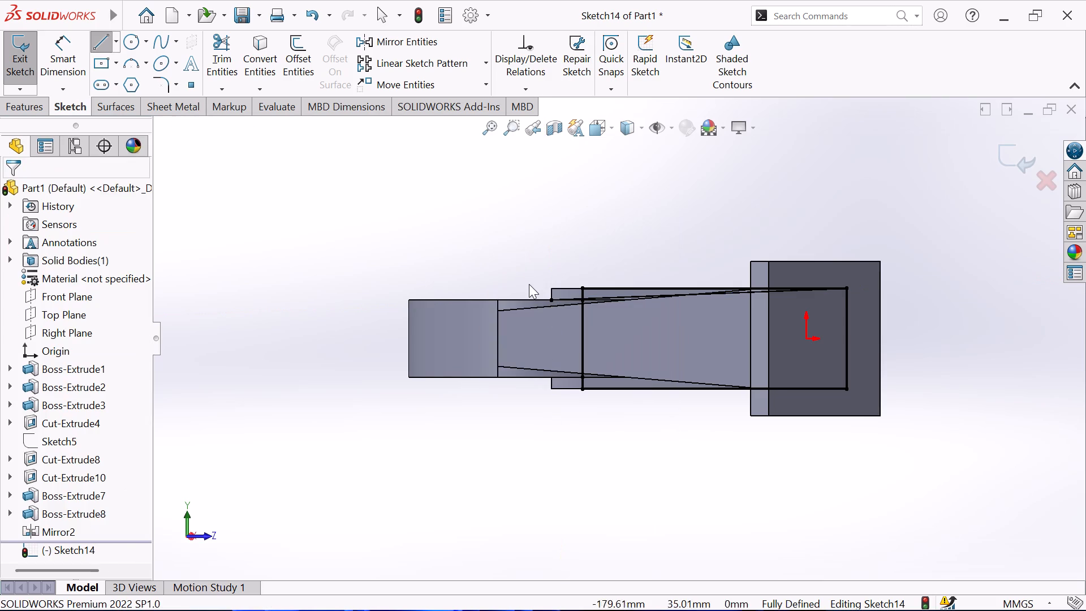
Draw a horizontal centerline about 75 mm long along the support's mid-height, level with the origin.
left_click(117, 41)
left_click(105, 83)
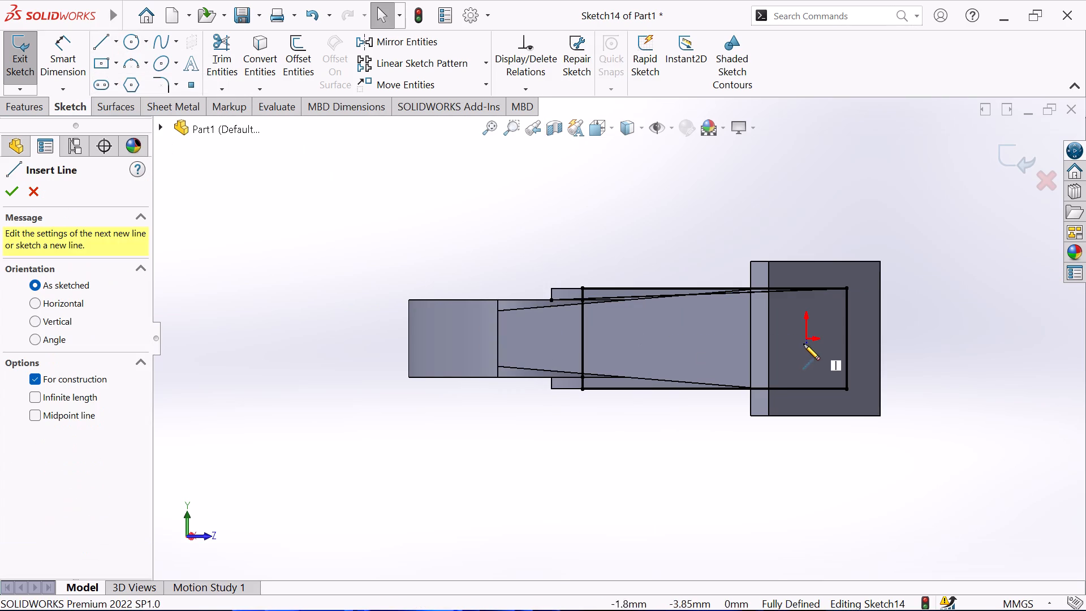
left_click(790, 341)
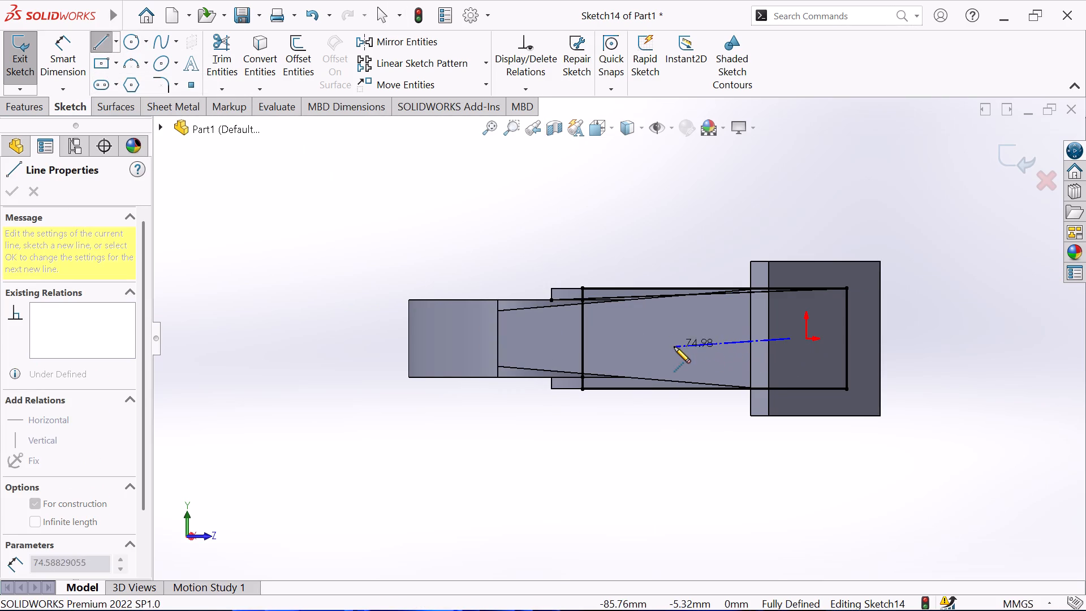
left_click(674, 341)
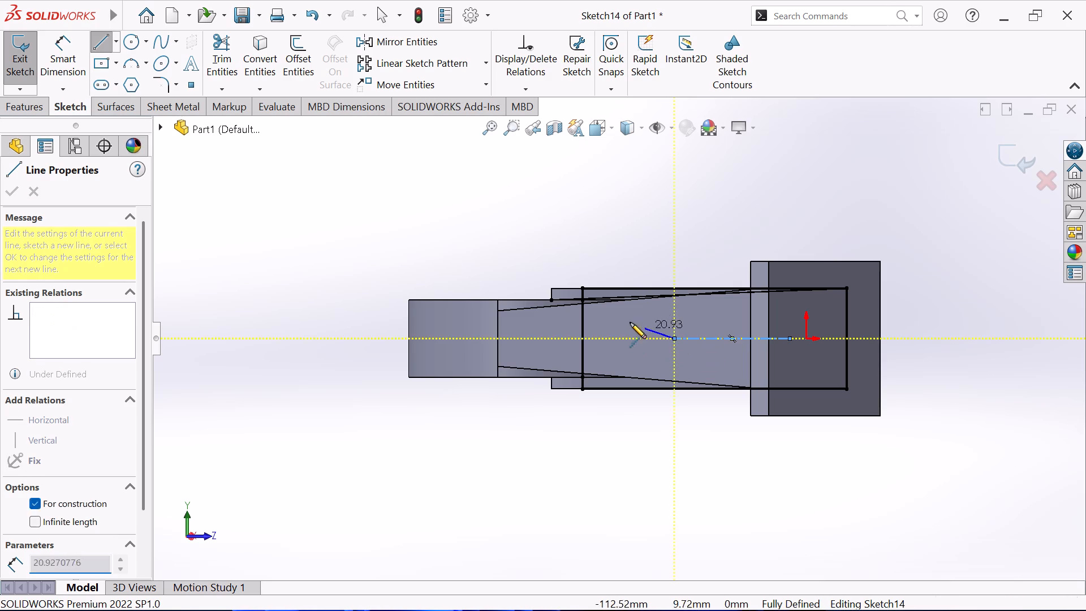
right_click(628, 322)
left_click(654, 334)
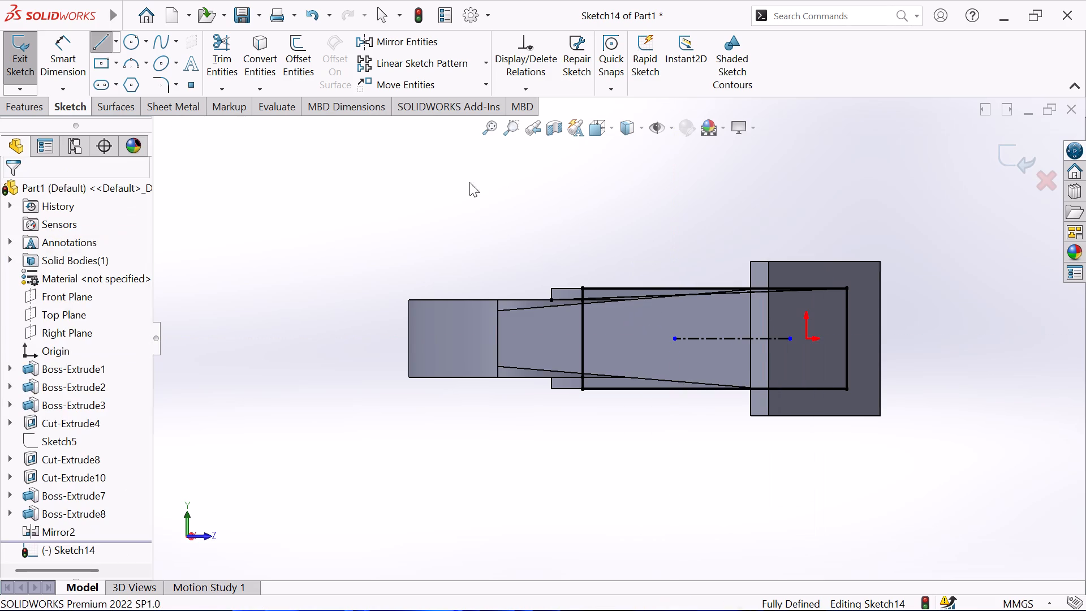
Mirror the slanted line about the horizontal centerline, keeping the original.
left_click(406, 46)
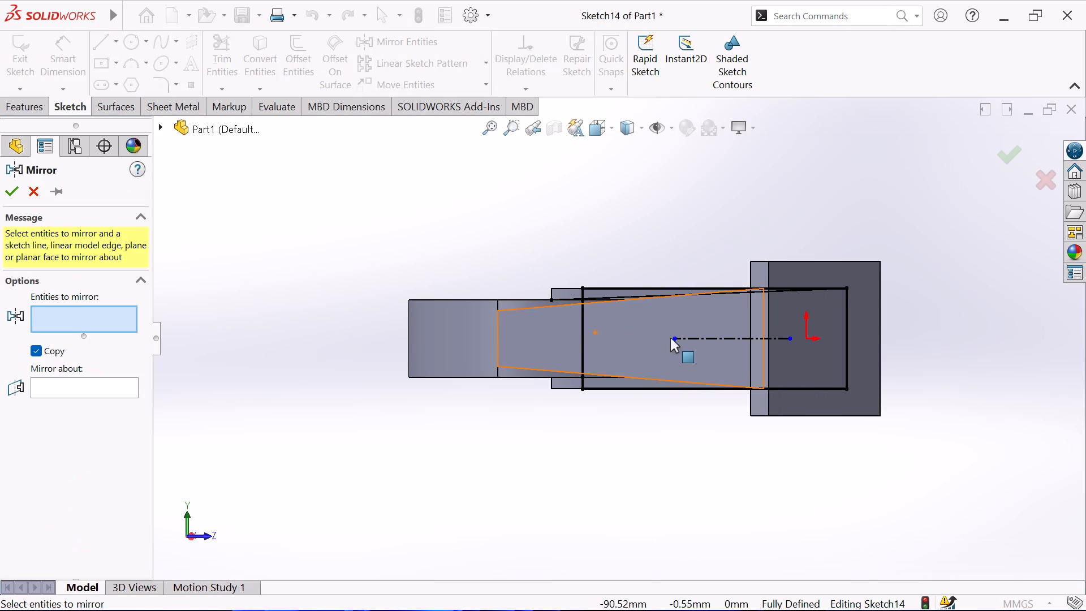
left_click(638, 296)
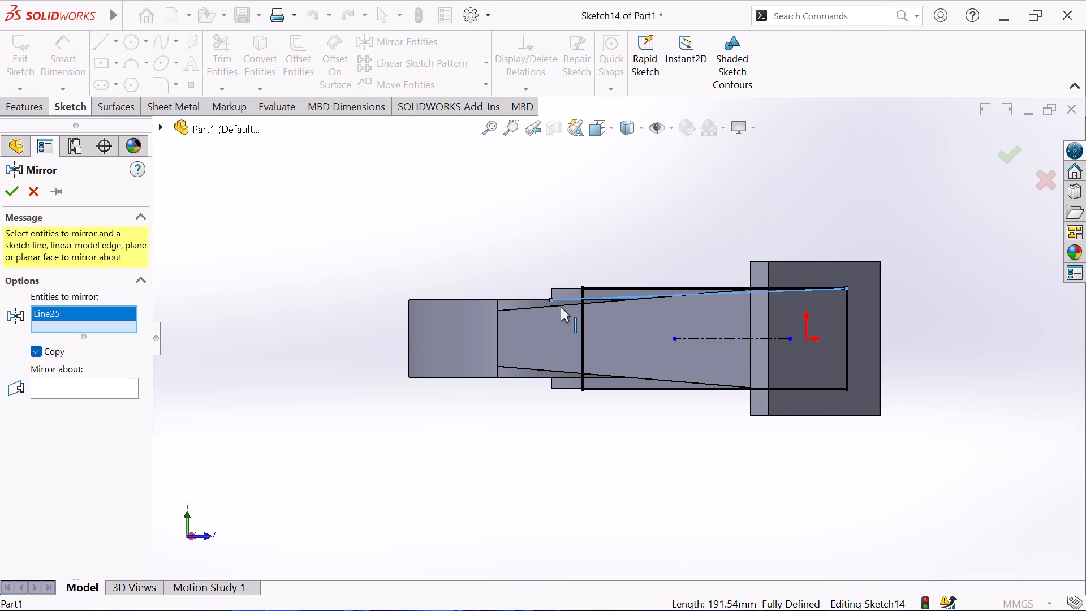
left_click(94, 388)
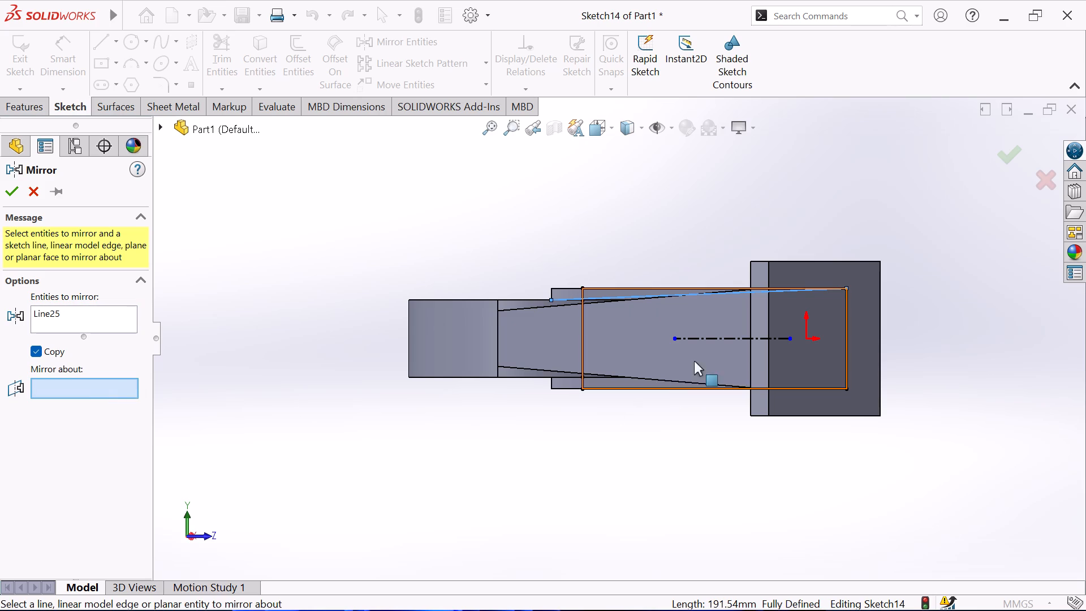
left_click(706, 341)
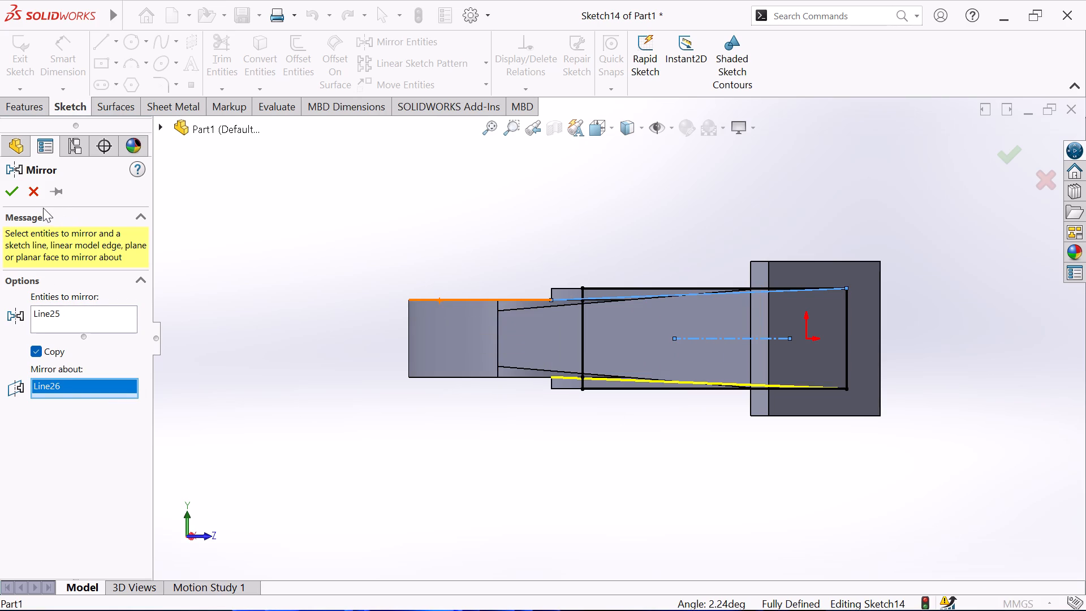
left_click(12, 193)
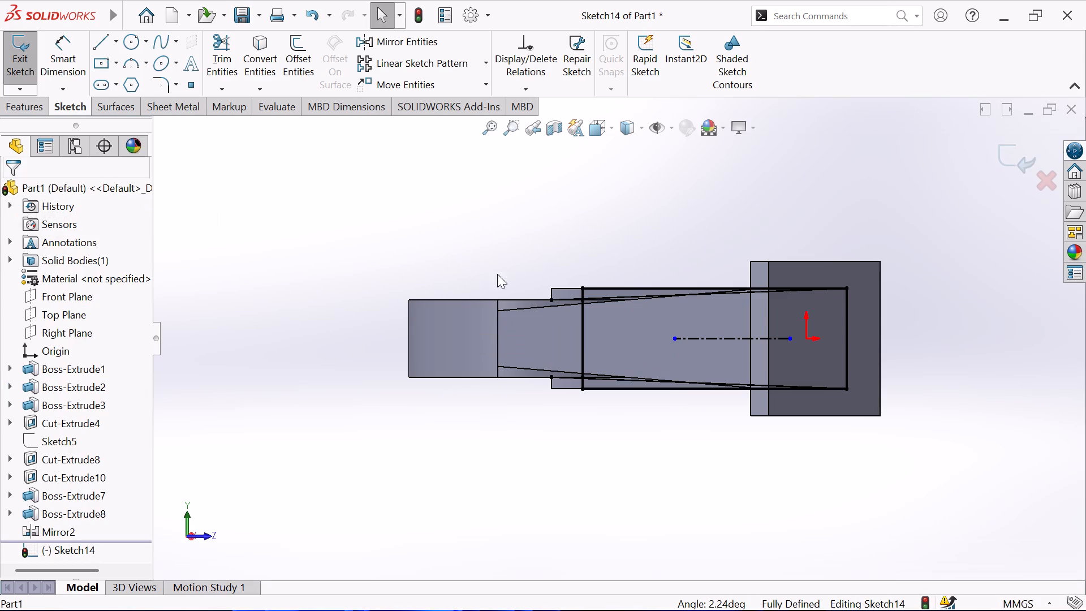
Convert the two short vertical edges and the upper and lower curved edges at the support's ring end into the sketch.
left_click(552, 291)
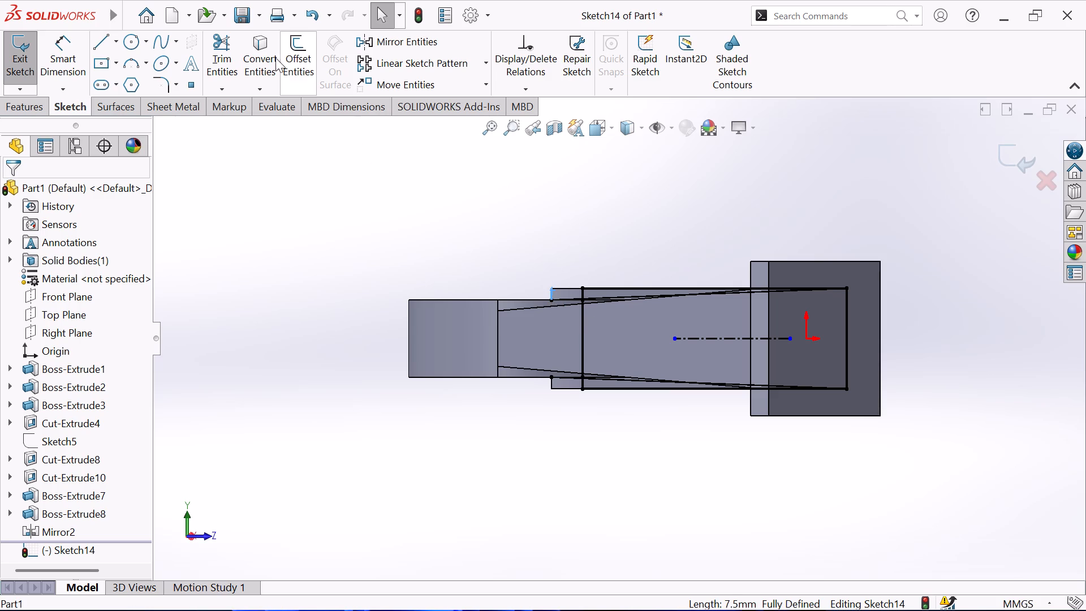
left_click(255, 70)
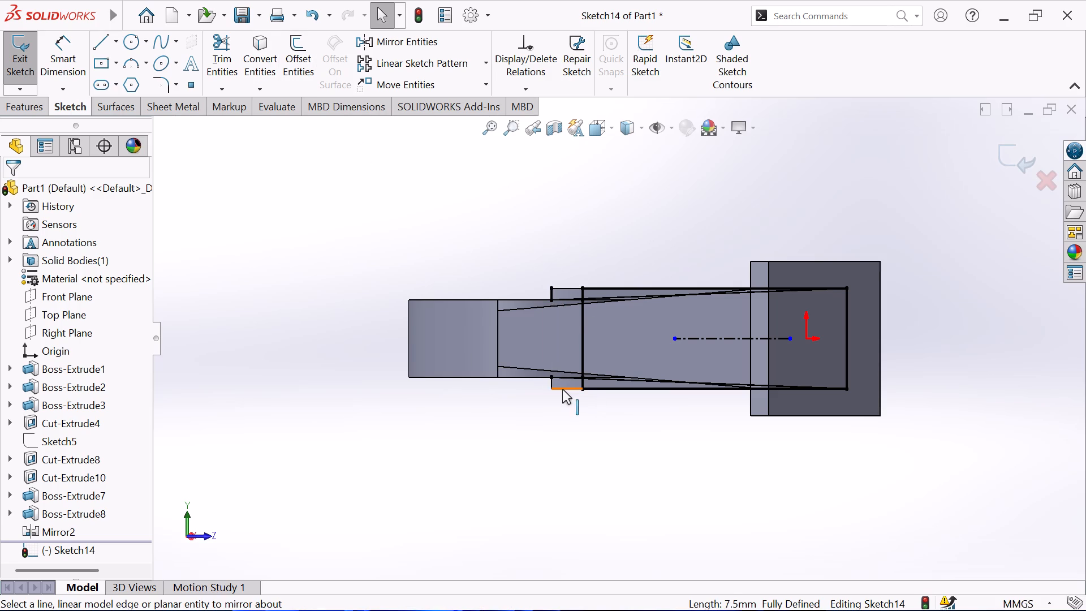
left_click(551, 383)
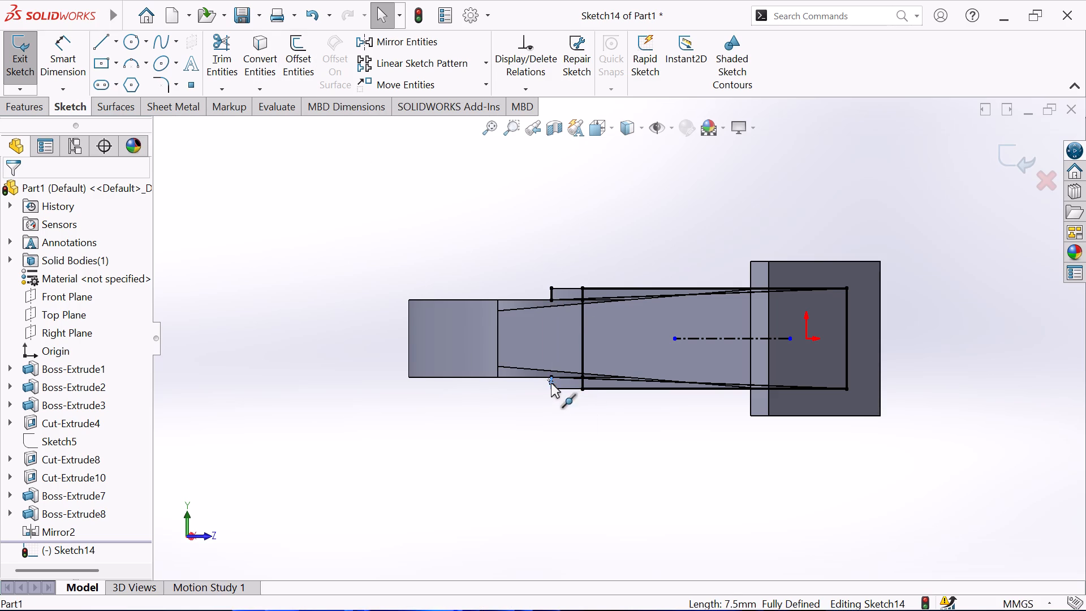
left_click(262, 67)
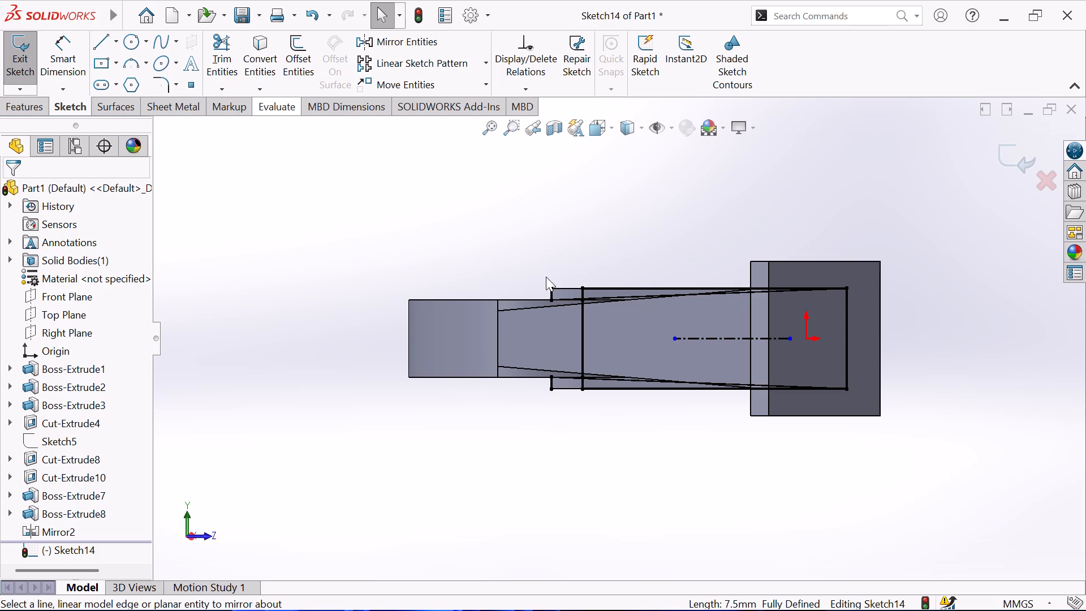
left_click(558, 287)
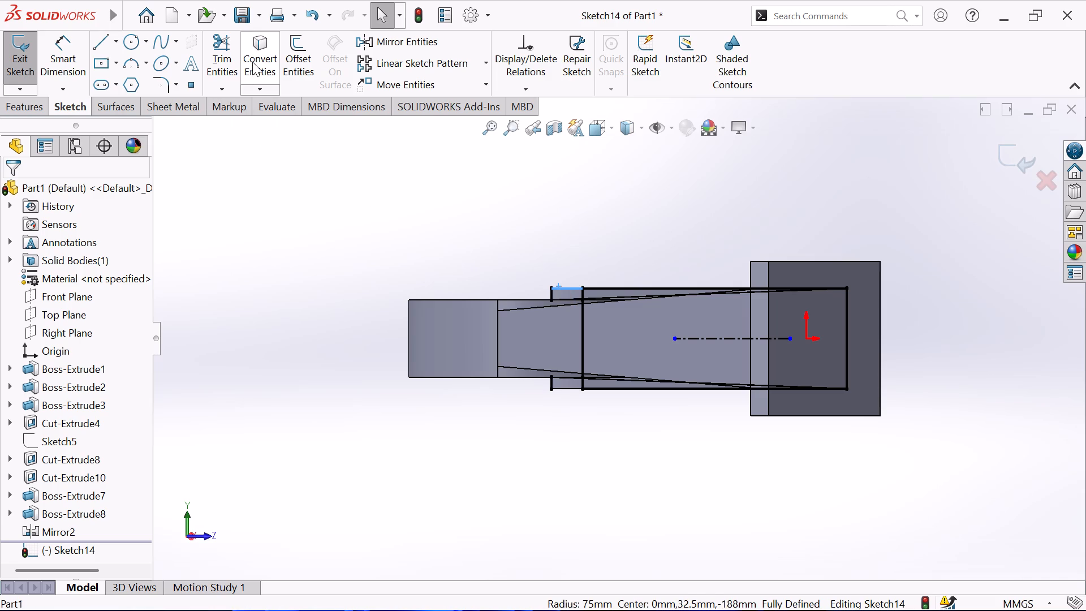
left_click(252, 61)
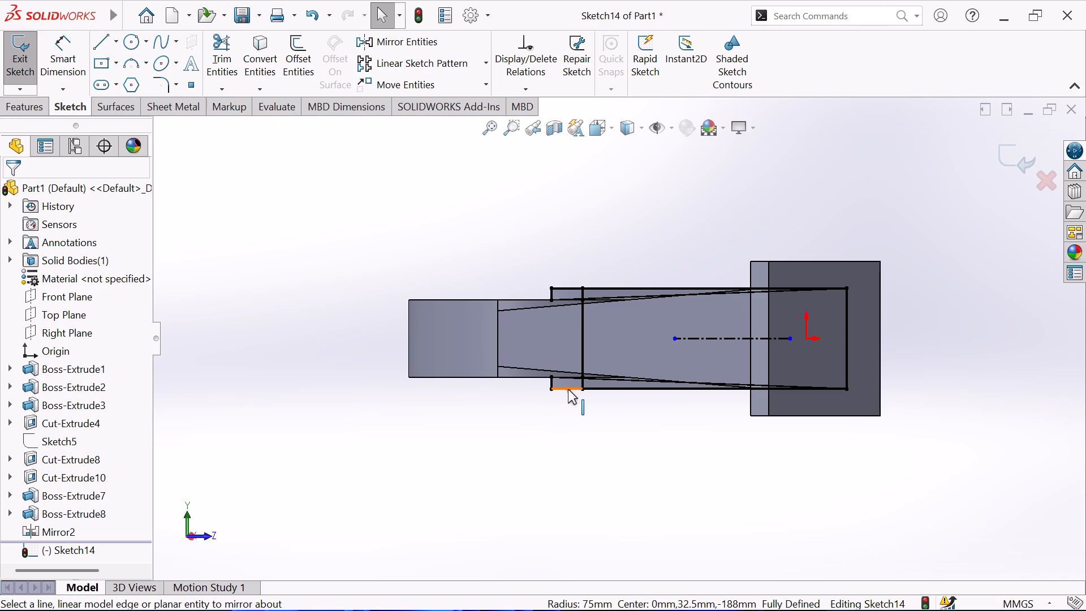
left_click(568, 389)
left_click(252, 64)
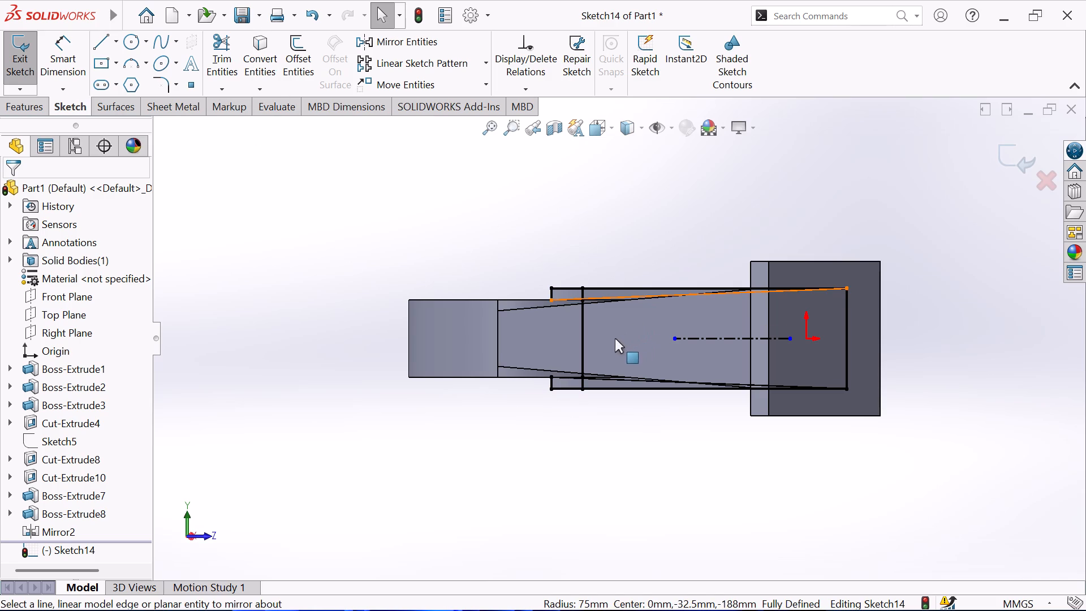
Remove the outline's vertical lines near the ring and at the plate end by deleting and trimming, keeping the upper and lower wedge profiles.
left_click(583, 334)
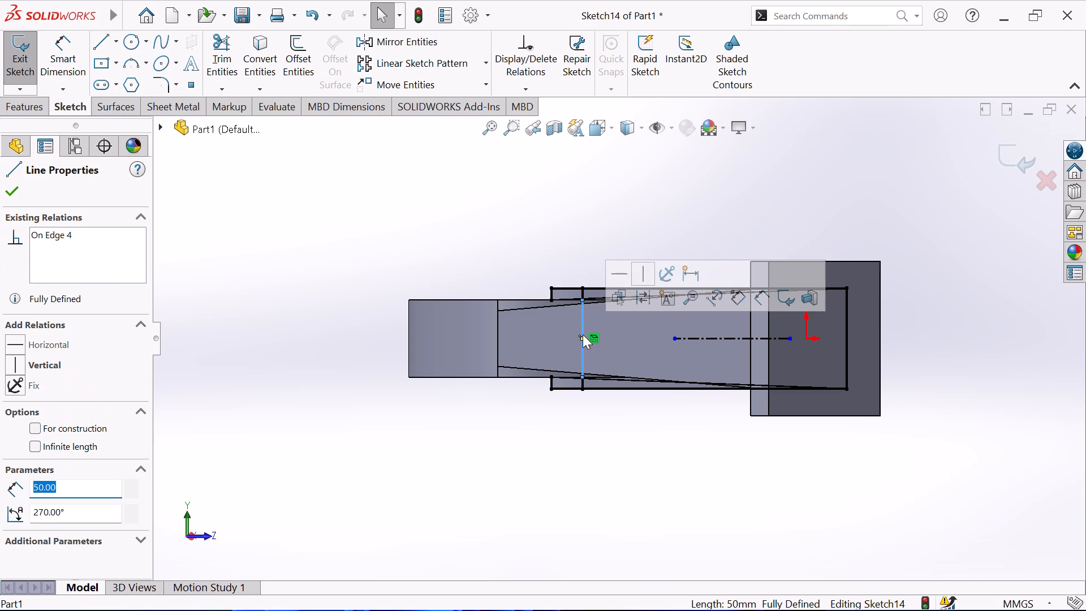
key("Delete")
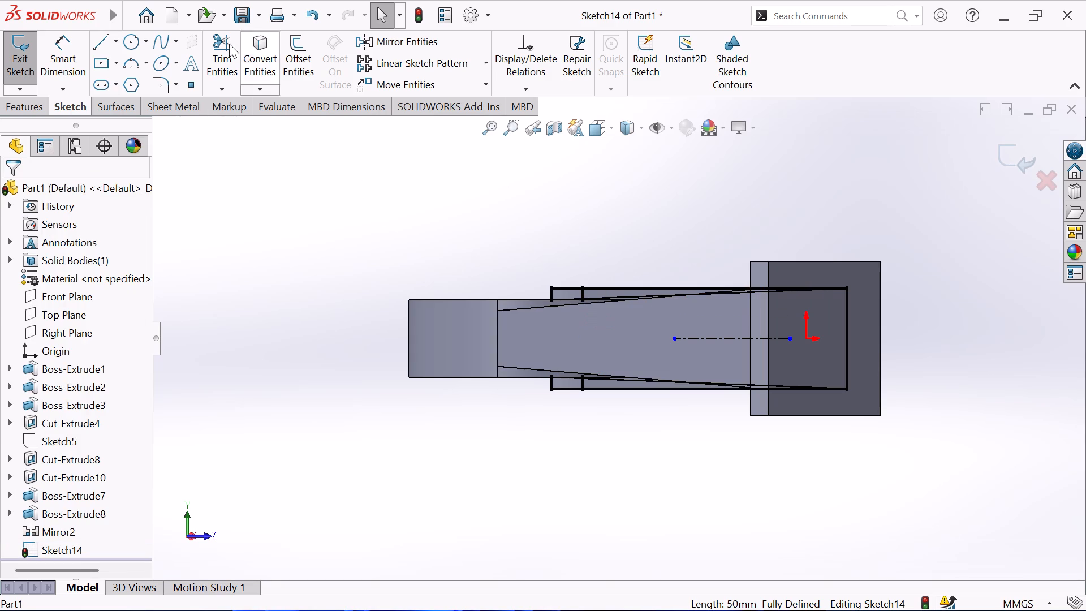
left_click(220, 50)
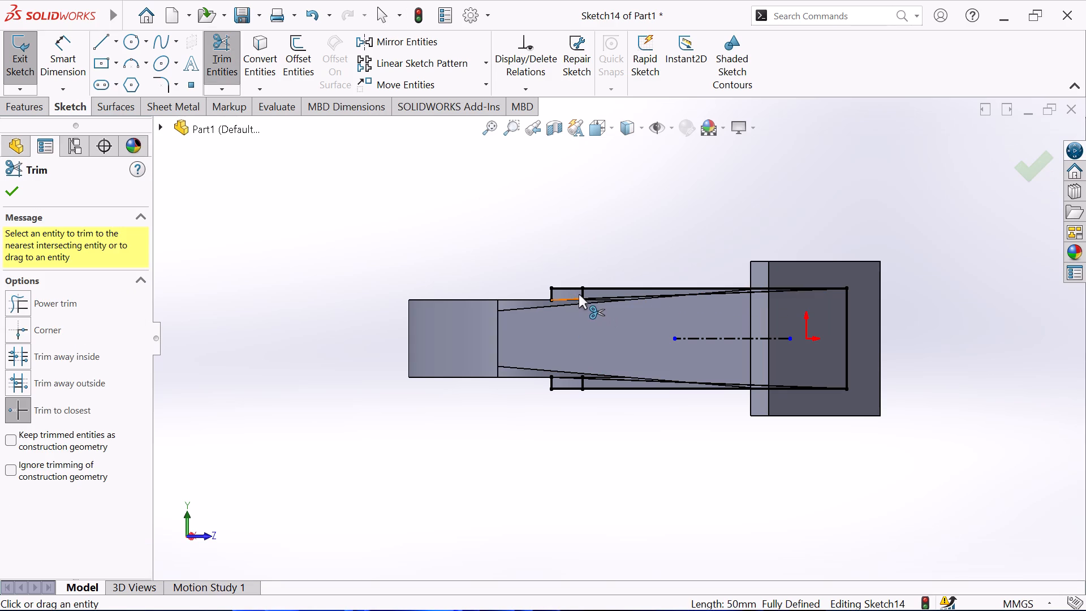
left_click(584, 292)
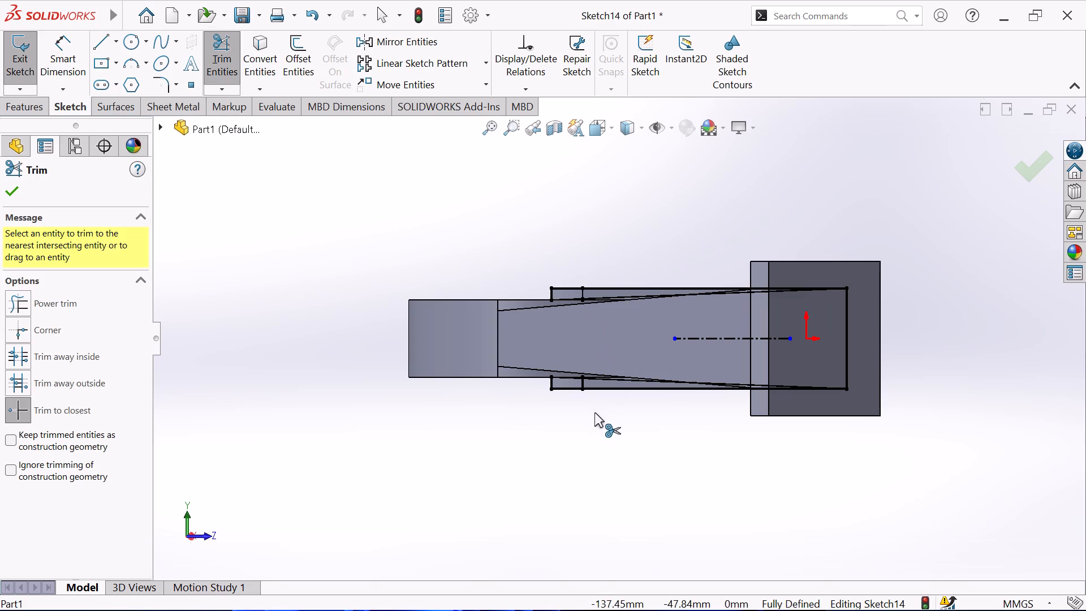
left_click(581, 385)
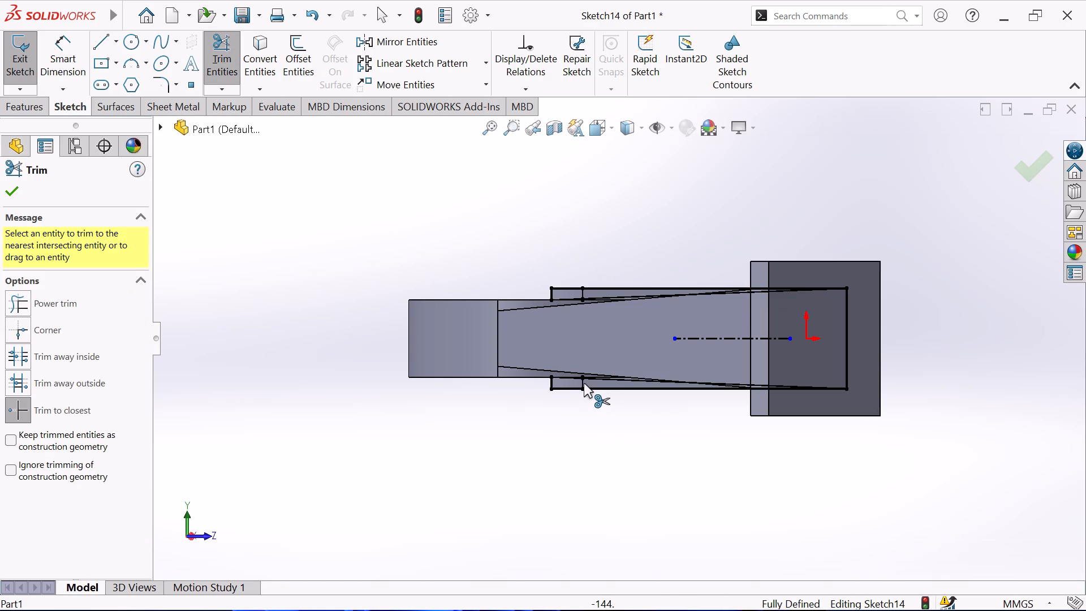
left_click(582, 382)
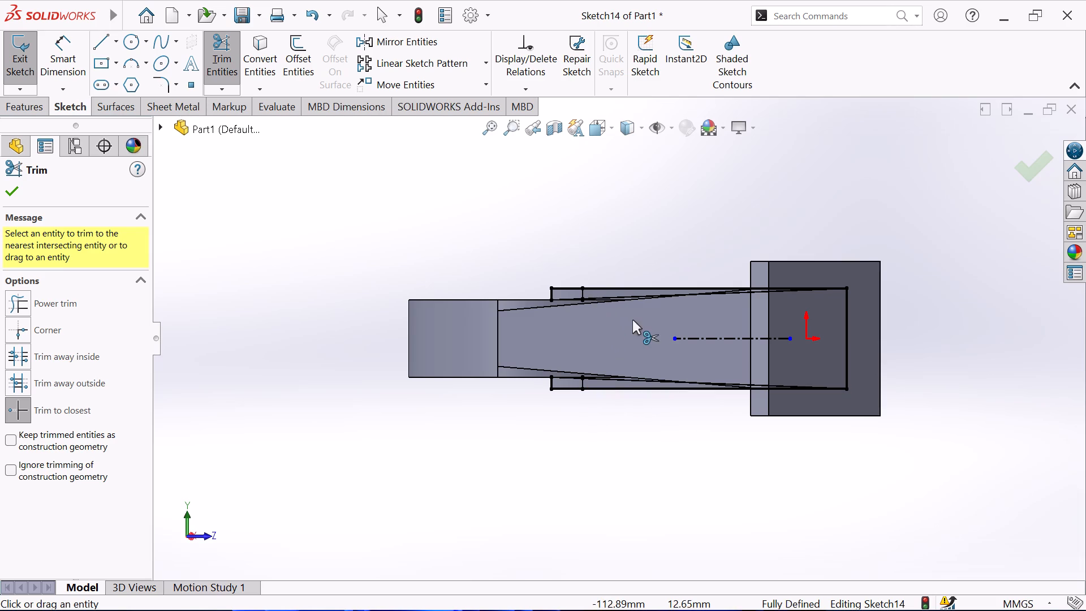
scroll(632, 320, "down", 4)
left_click(497, 257)
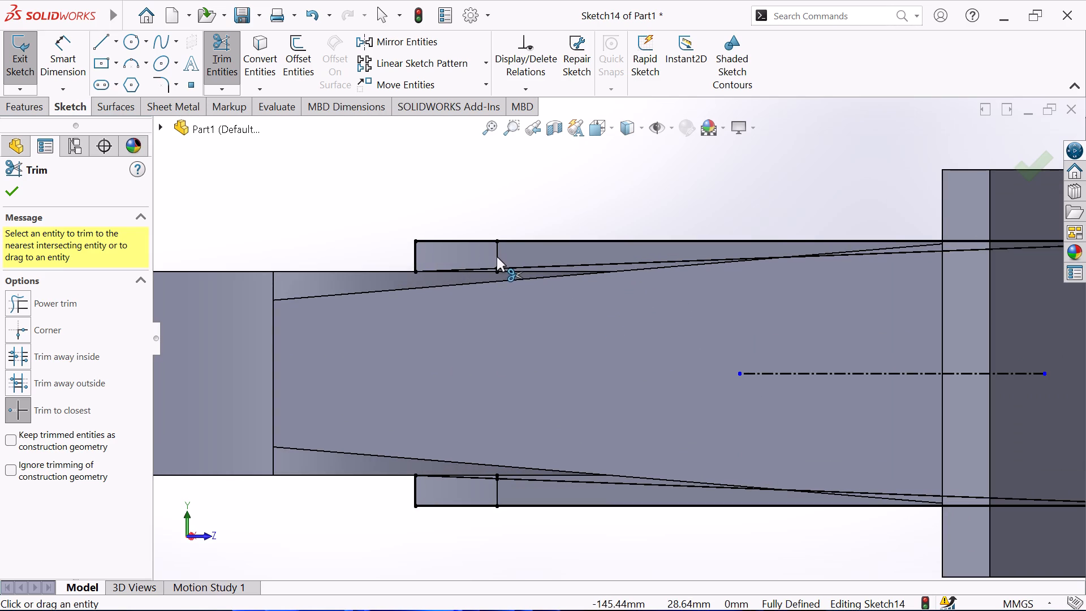
scroll(715, 295, "up", 4)
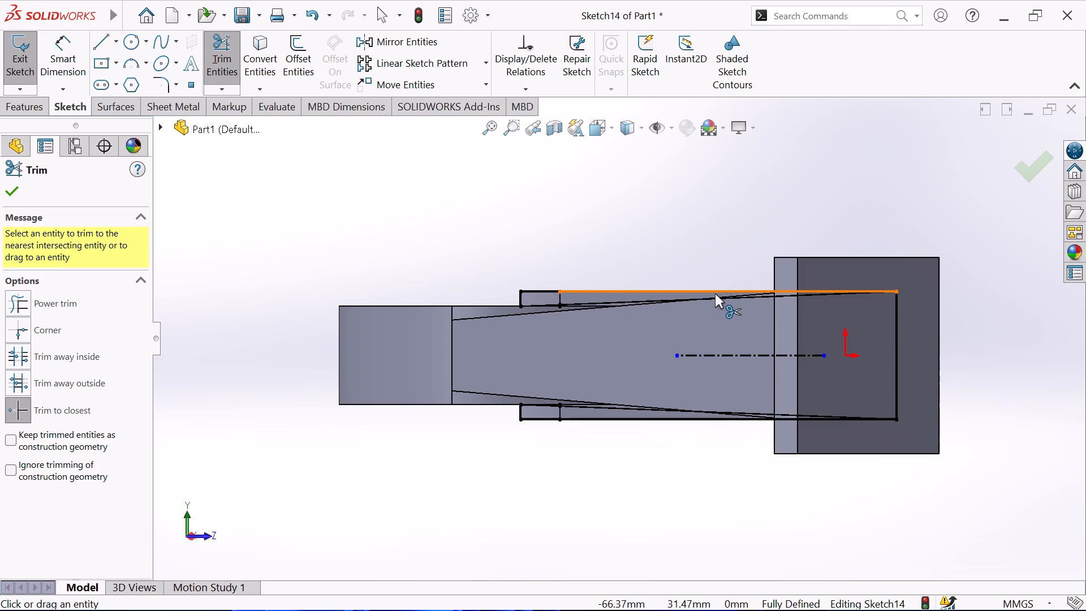
left_click(899, 350)
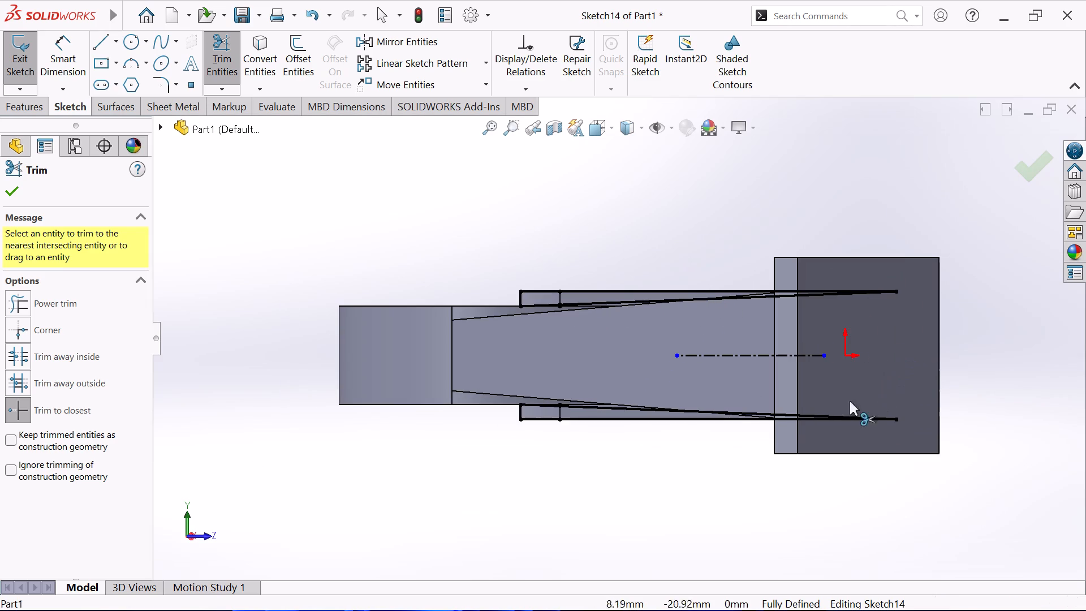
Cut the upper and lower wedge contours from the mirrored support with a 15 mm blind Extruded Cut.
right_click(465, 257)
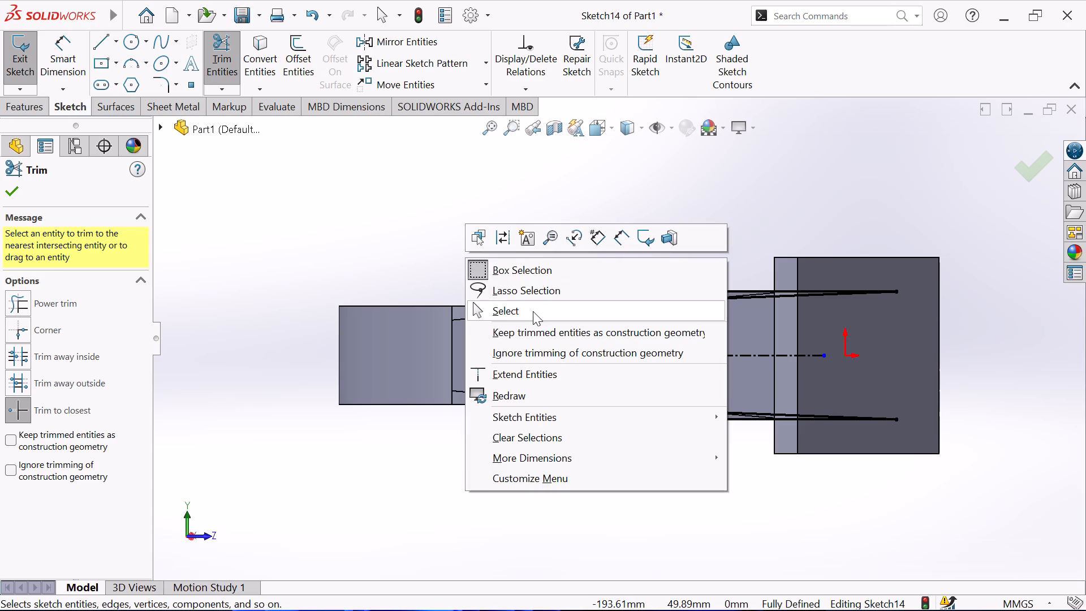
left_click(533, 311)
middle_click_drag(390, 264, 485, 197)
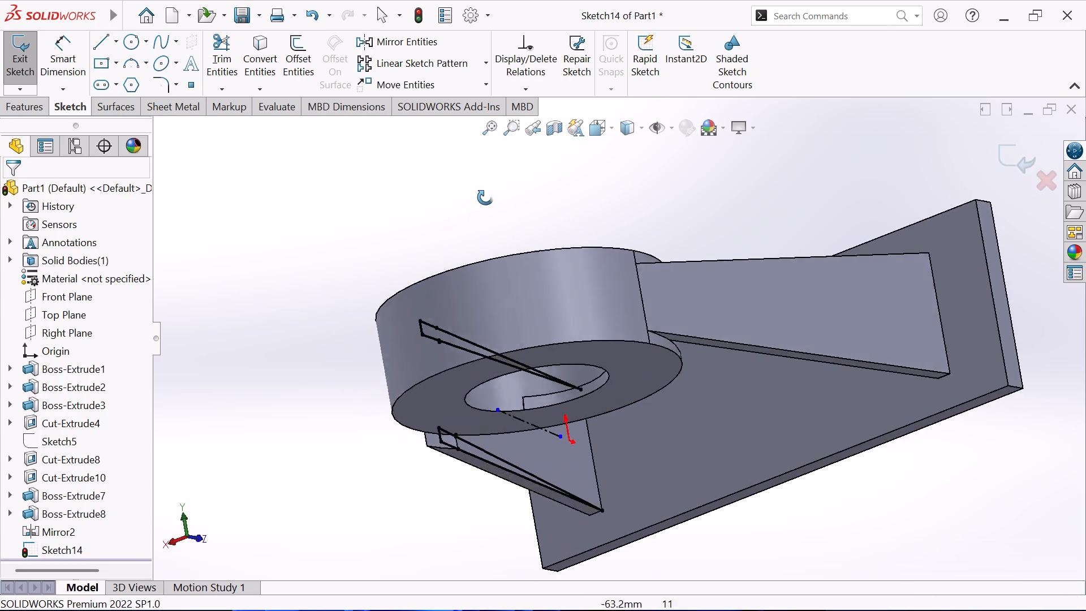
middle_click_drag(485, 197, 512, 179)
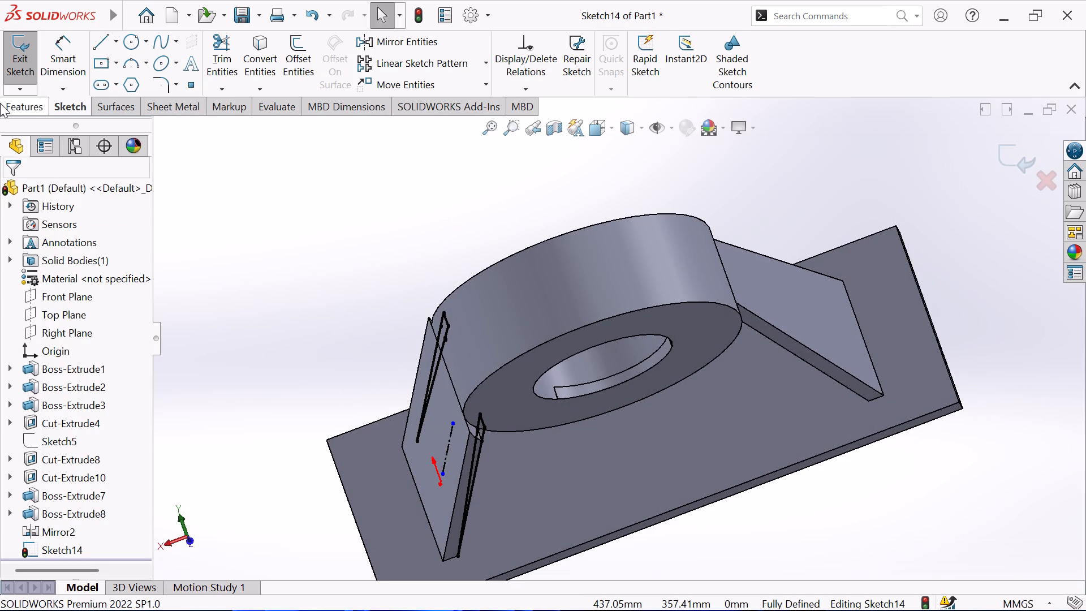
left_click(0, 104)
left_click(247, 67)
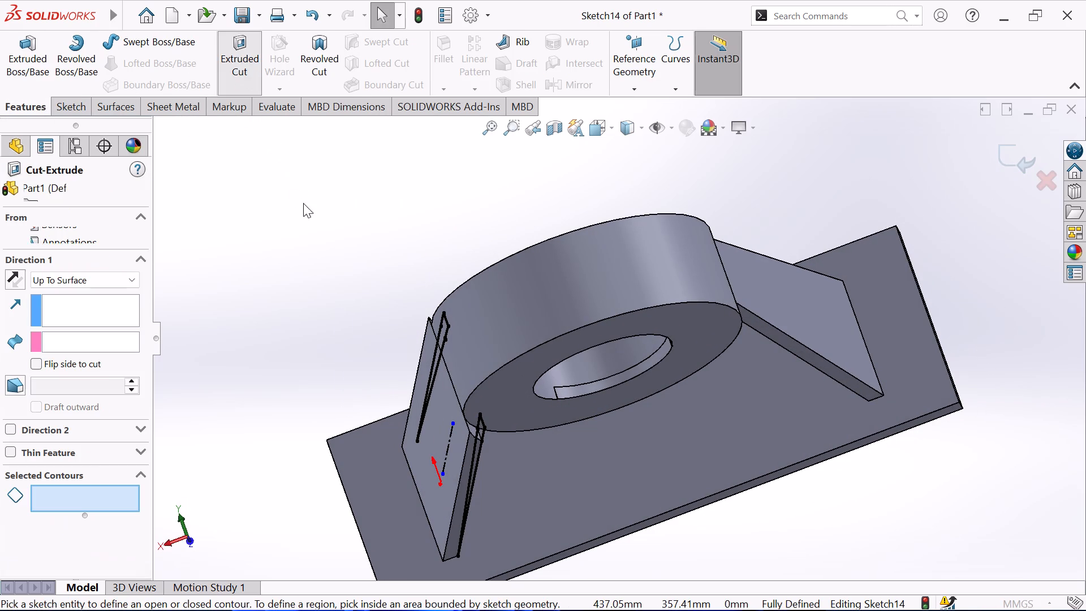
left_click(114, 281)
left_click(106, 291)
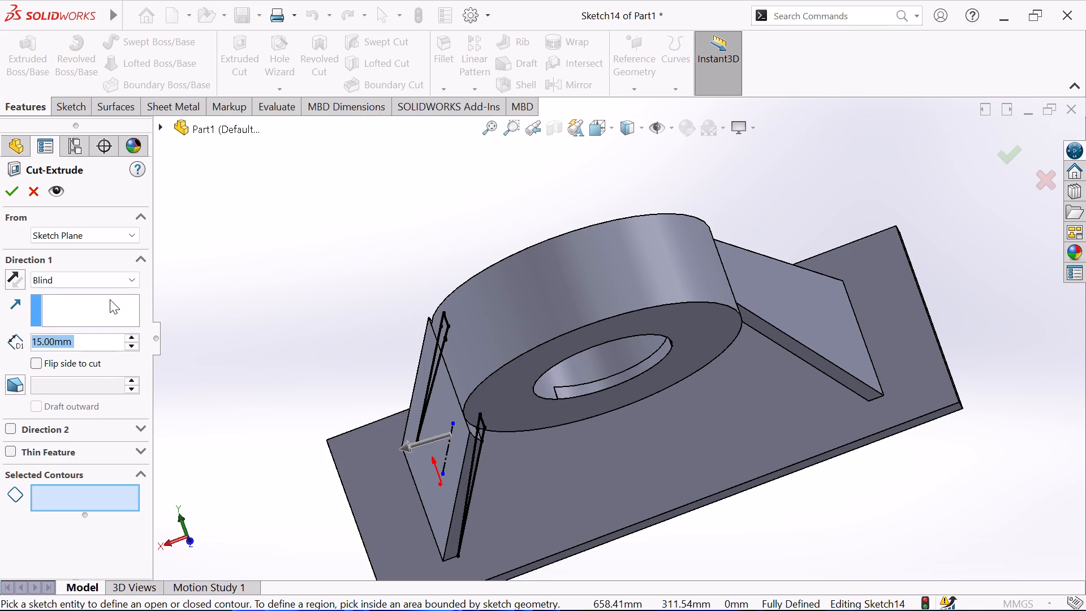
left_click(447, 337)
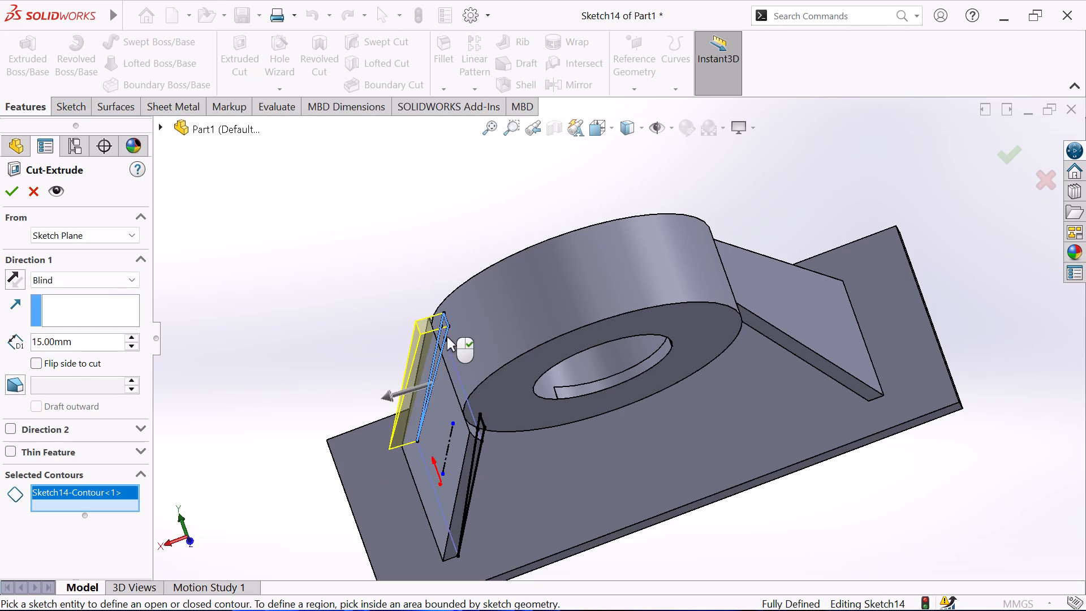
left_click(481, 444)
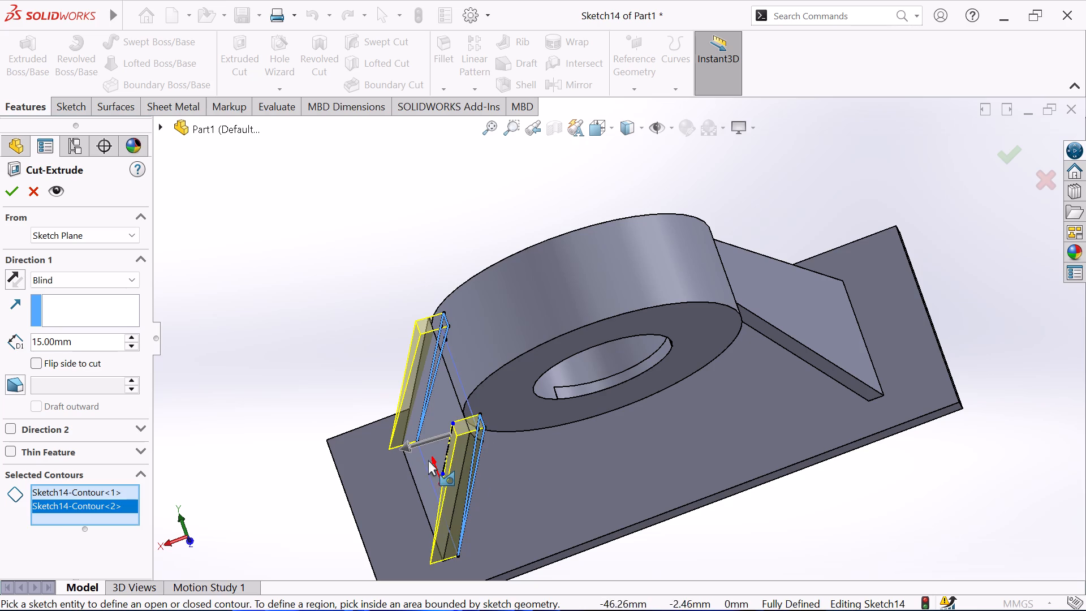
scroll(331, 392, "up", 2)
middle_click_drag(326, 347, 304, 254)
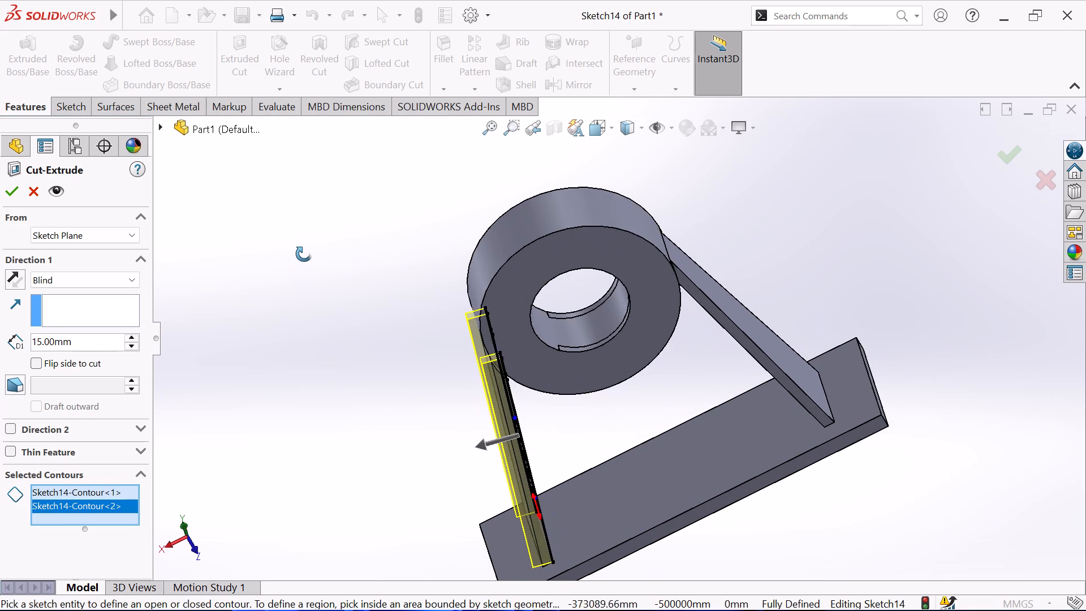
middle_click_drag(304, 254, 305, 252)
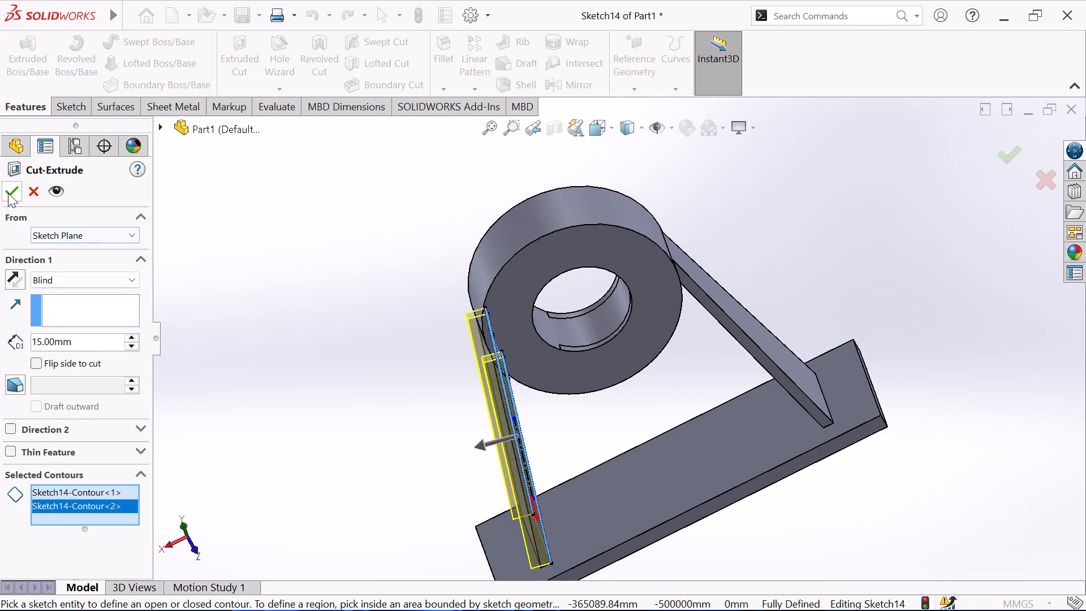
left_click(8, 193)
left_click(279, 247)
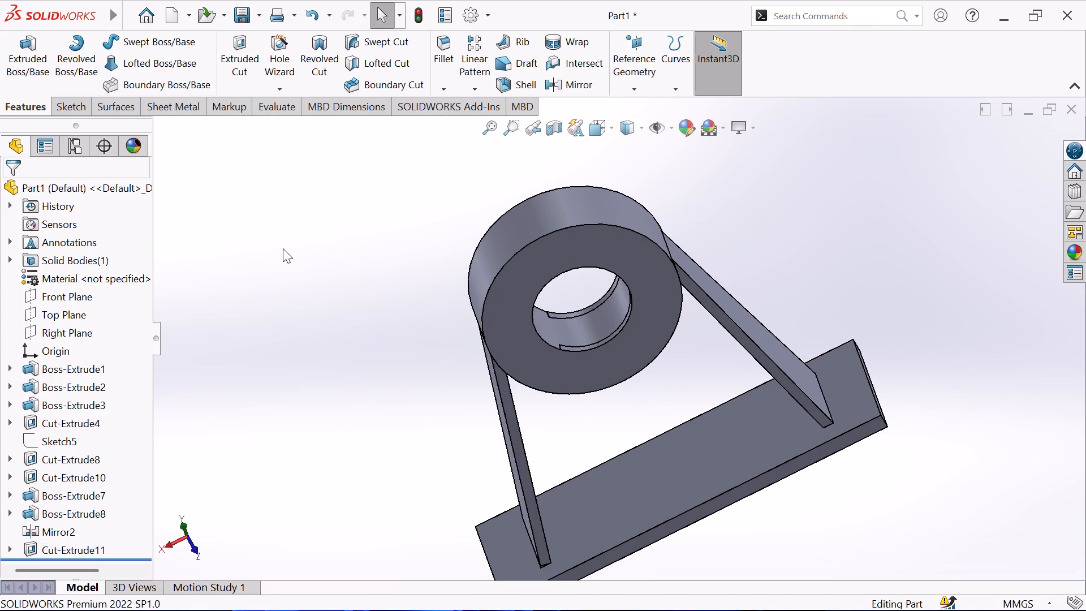
Examine both supports and their tapers from several angles.
middle_click_drag(283, 248, 338, 221)
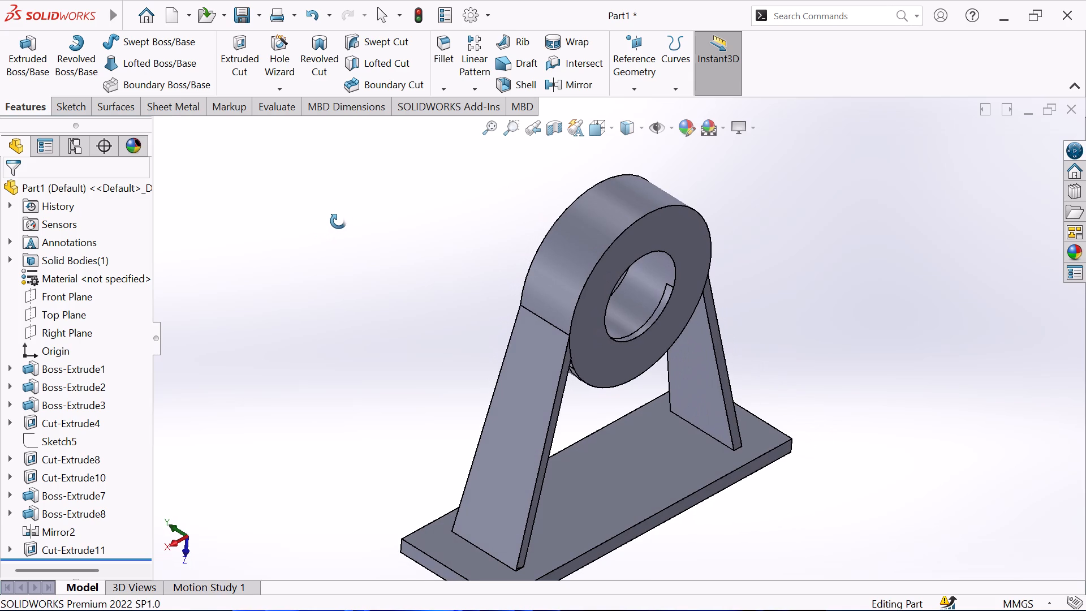
middle_click_drag(338, 221, 278, 289)
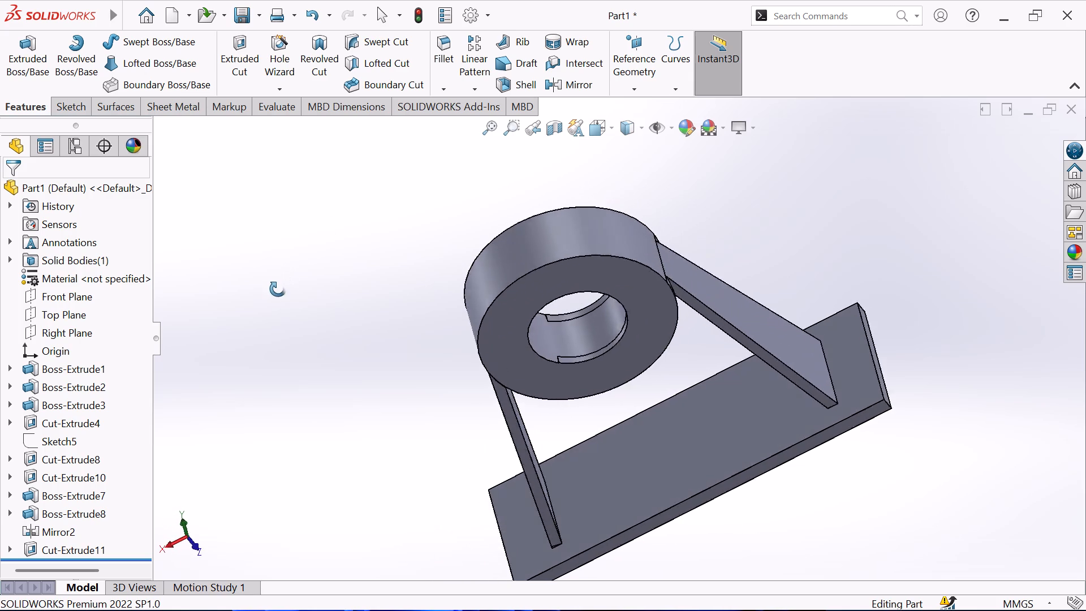
middle_click_drag(278, 289, 261, 333)
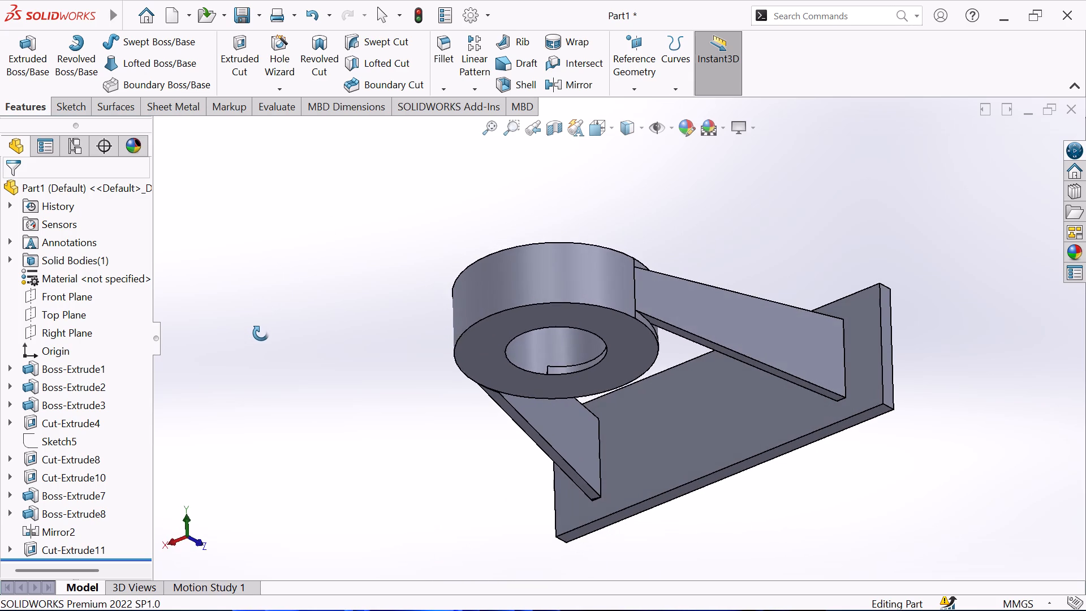
middle_click_drag(261, 333, 268, 335)
middle_click_drag(274, 334, 325, 289)
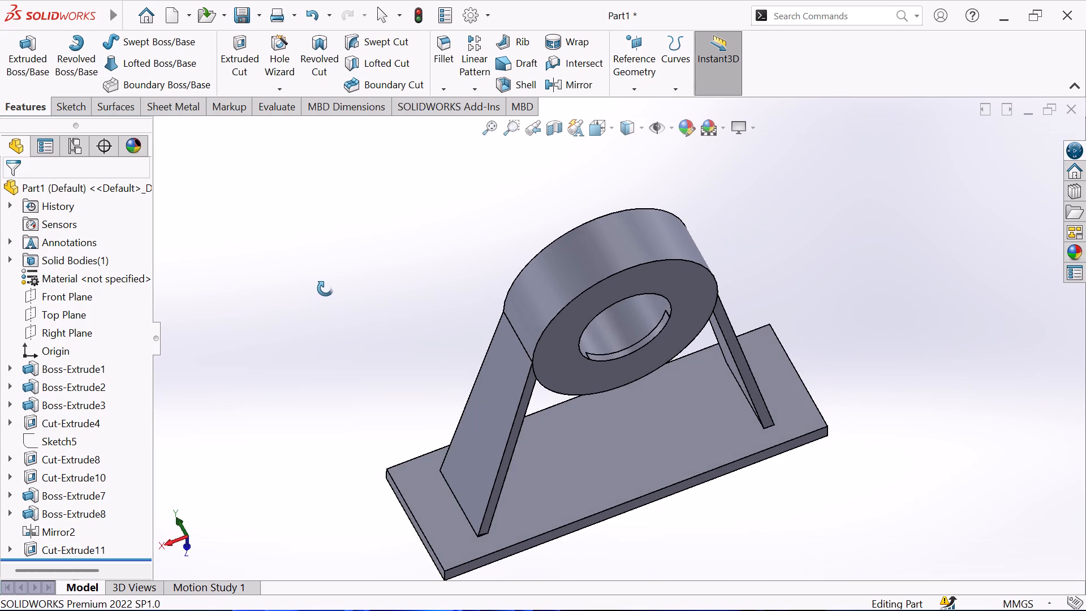
middle_click_drag(325, 289, 280, 321)
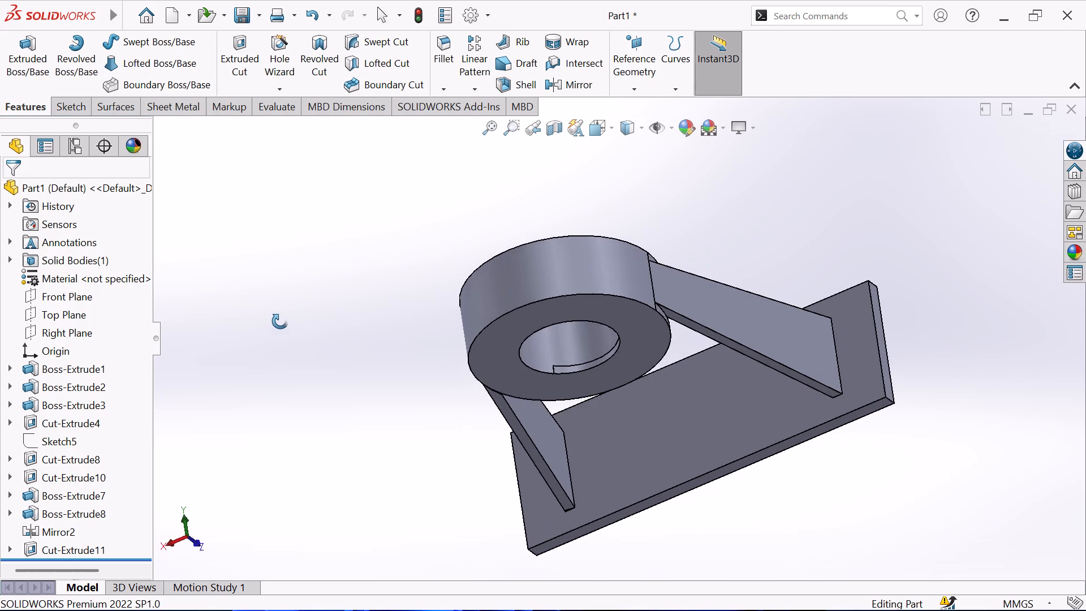
middle_click_drag(280, 321, 348, 264)
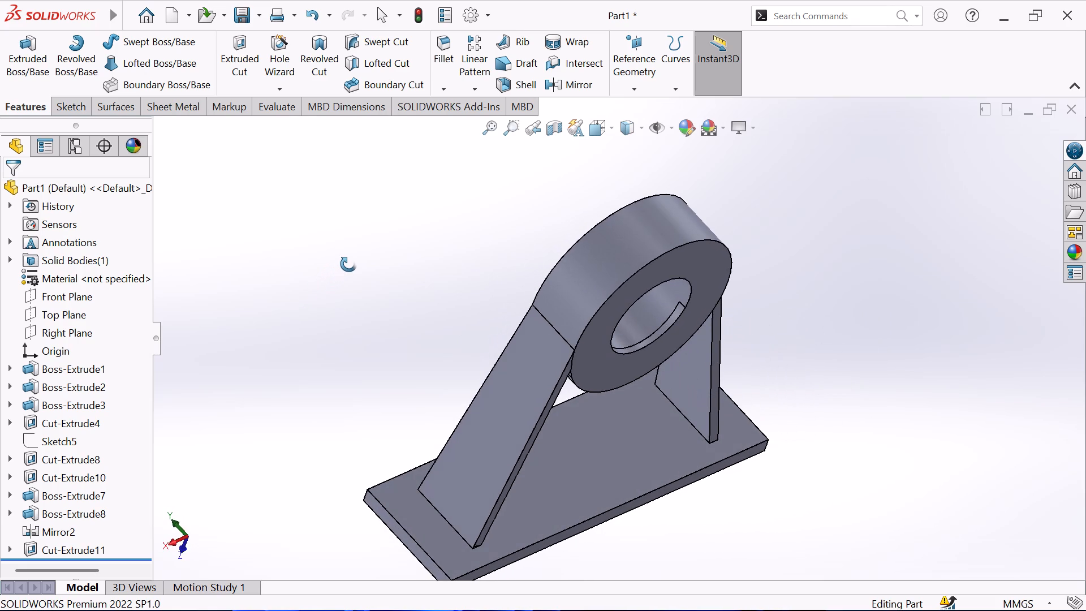
middle_click_drag(348, 264, 359, 260)
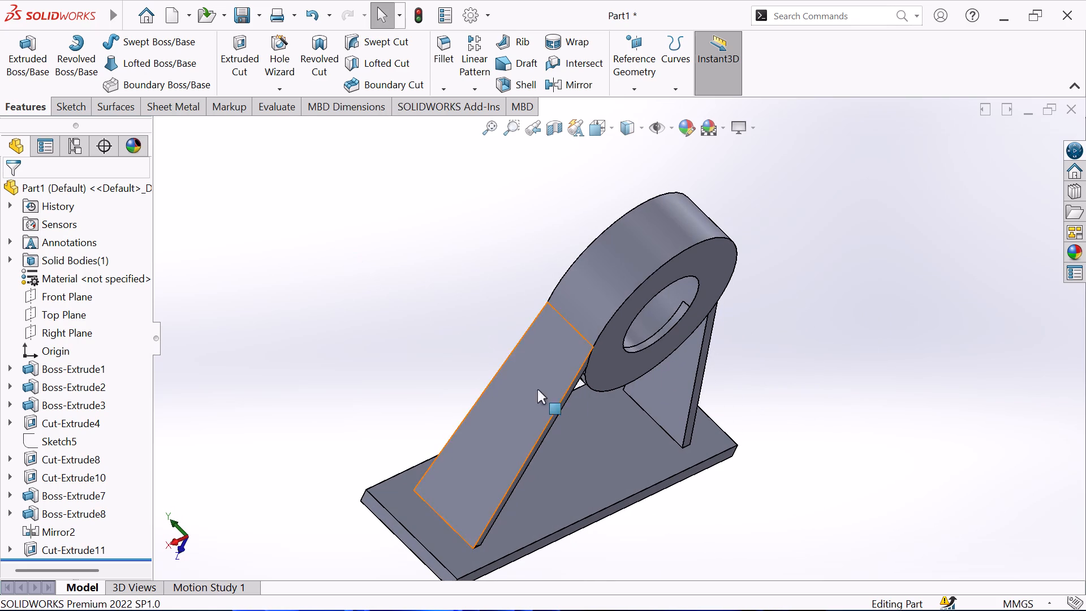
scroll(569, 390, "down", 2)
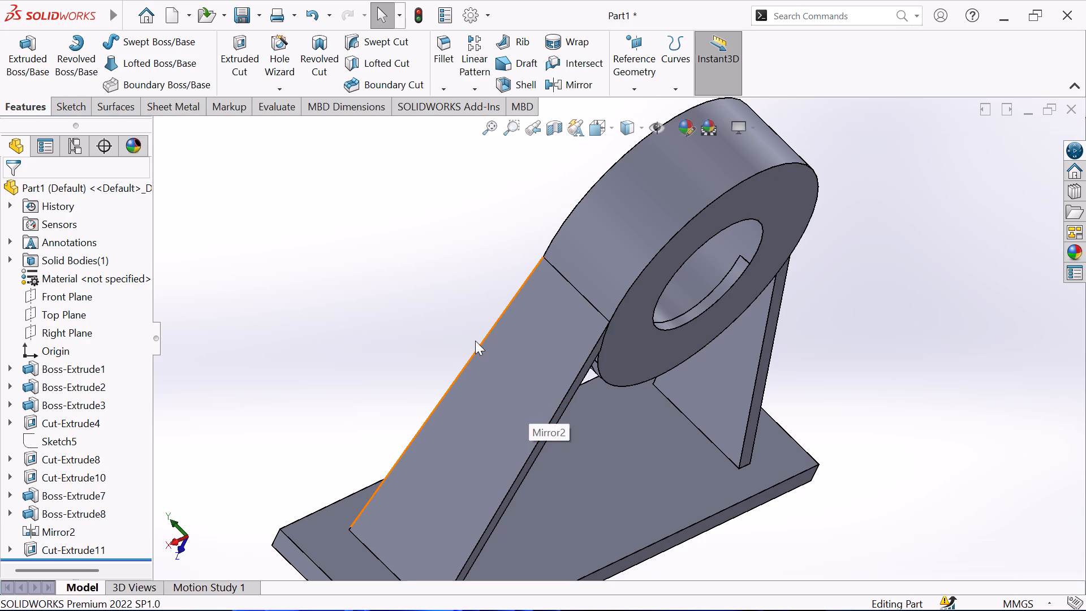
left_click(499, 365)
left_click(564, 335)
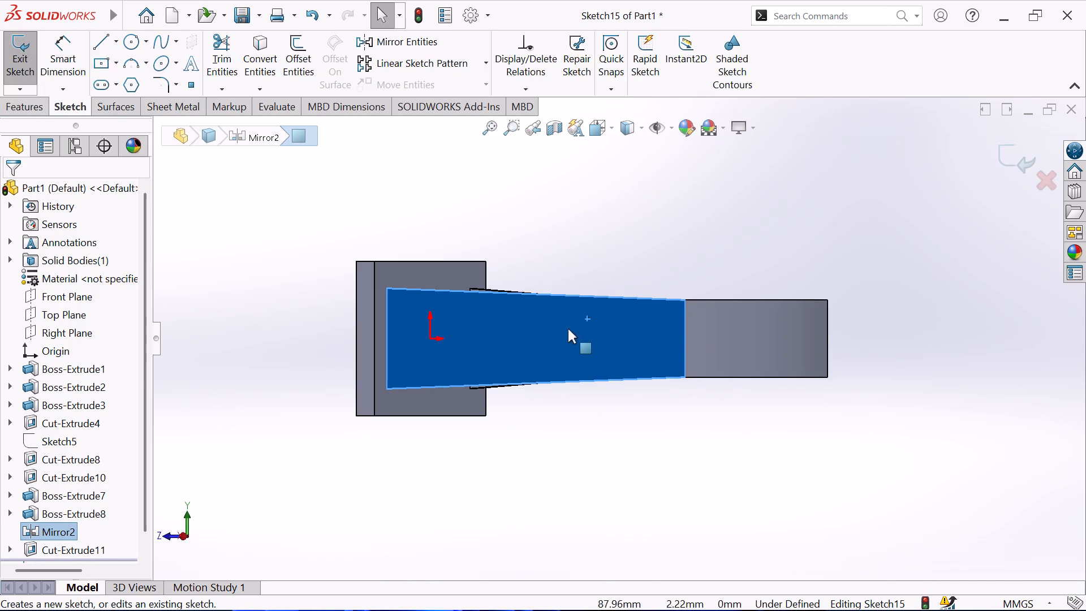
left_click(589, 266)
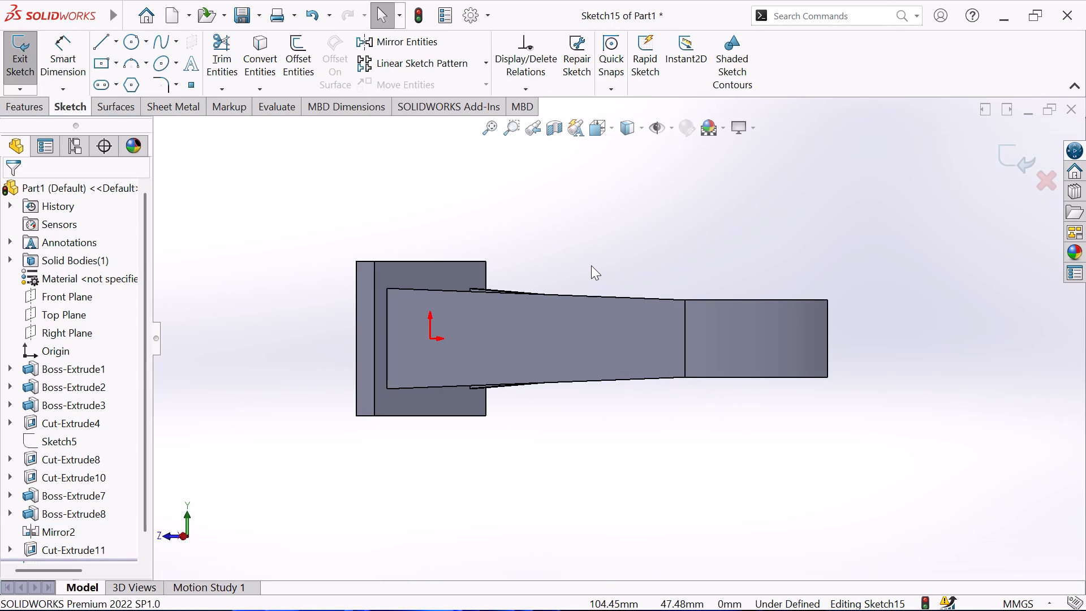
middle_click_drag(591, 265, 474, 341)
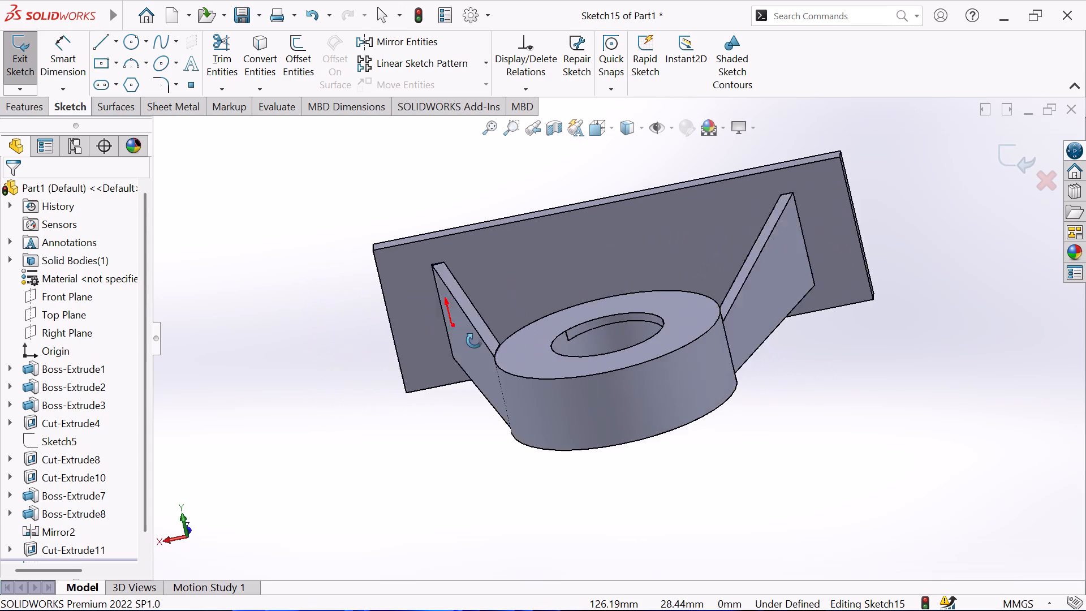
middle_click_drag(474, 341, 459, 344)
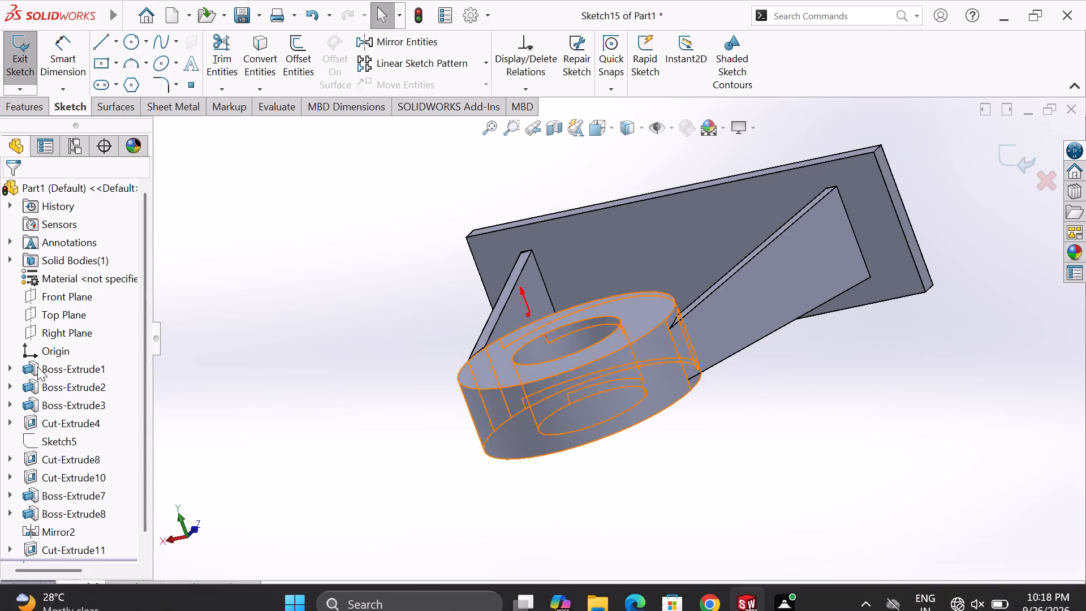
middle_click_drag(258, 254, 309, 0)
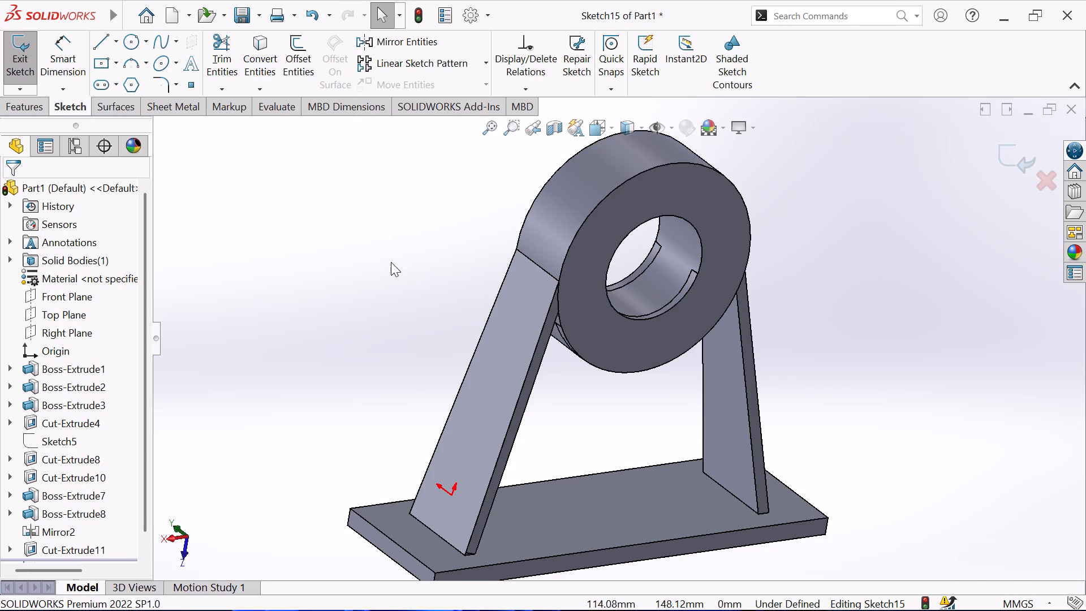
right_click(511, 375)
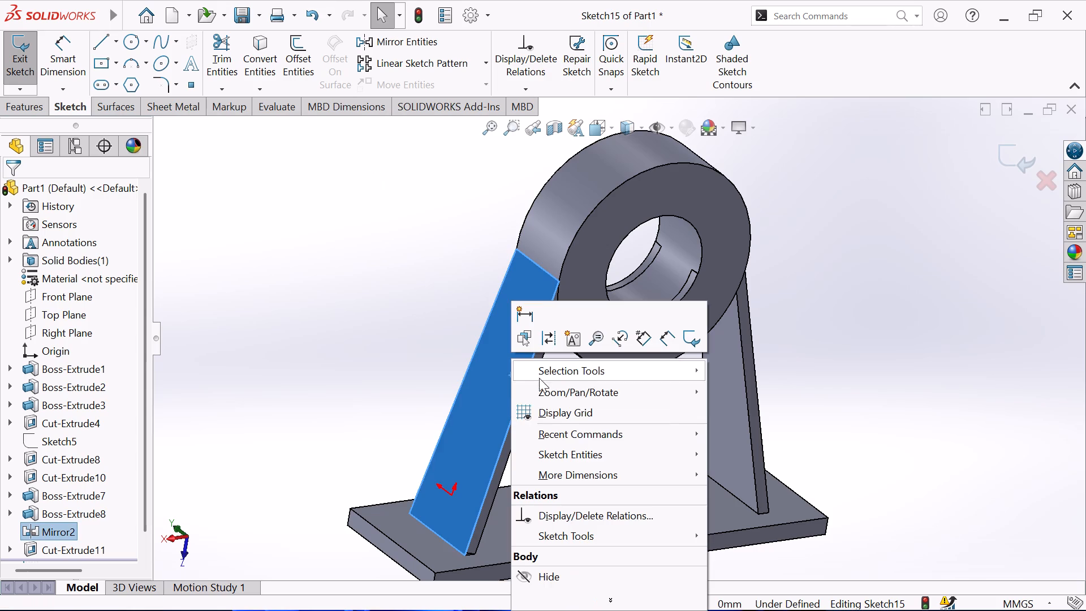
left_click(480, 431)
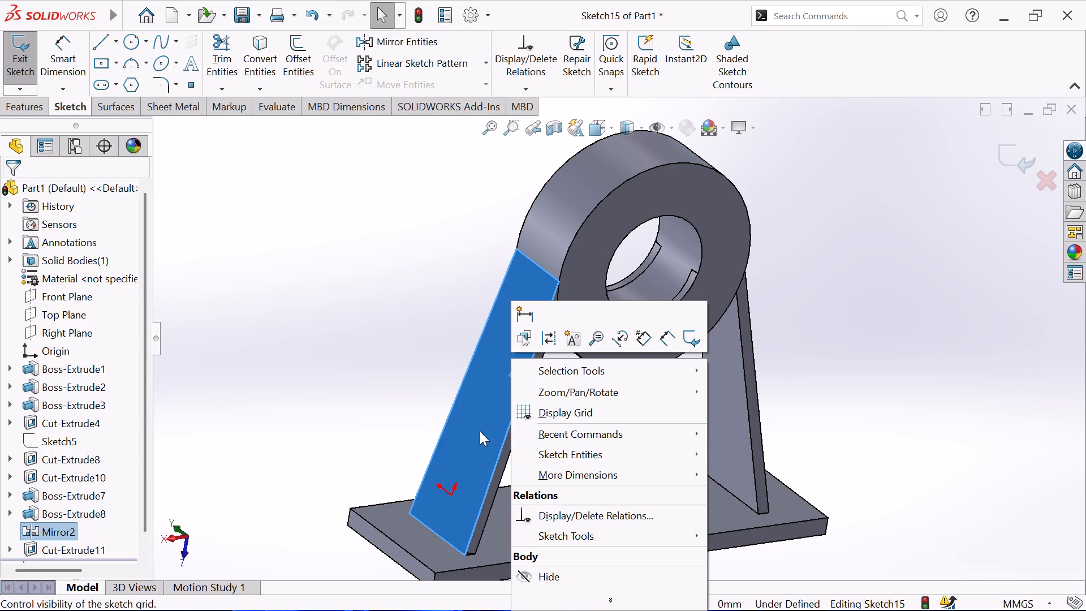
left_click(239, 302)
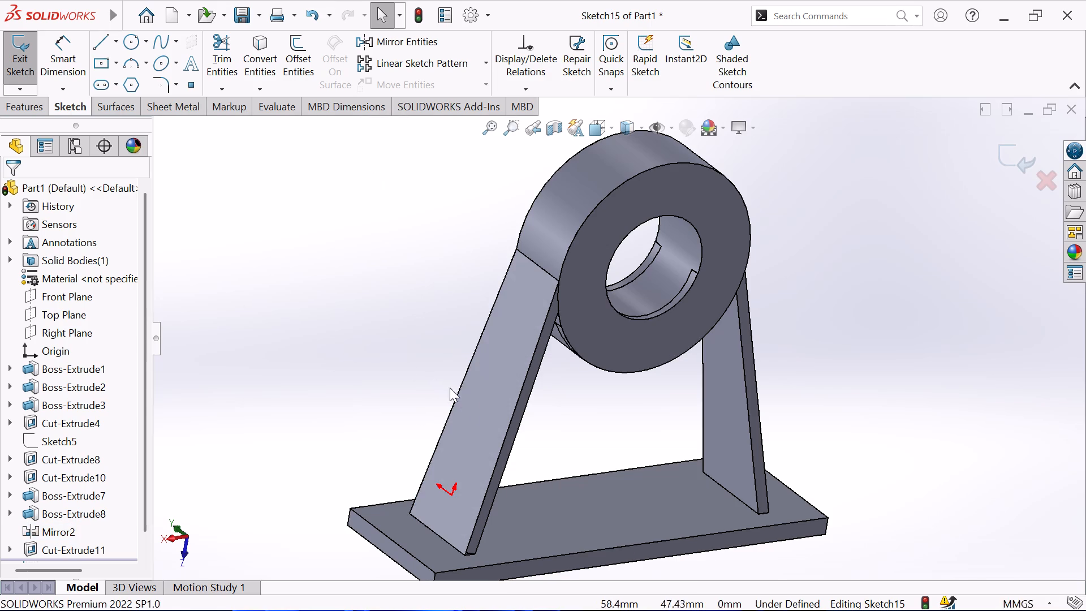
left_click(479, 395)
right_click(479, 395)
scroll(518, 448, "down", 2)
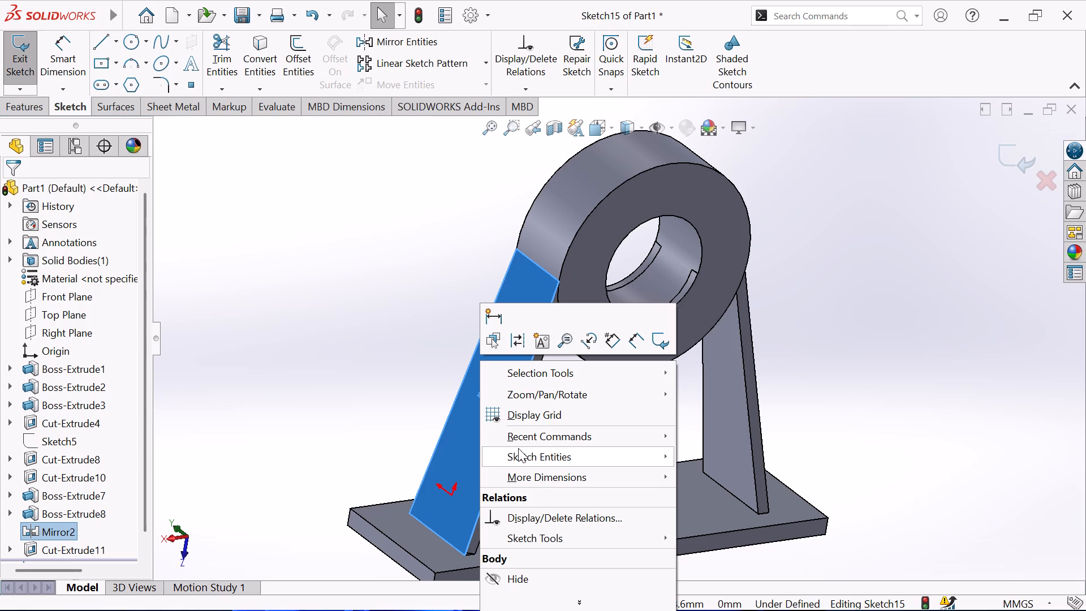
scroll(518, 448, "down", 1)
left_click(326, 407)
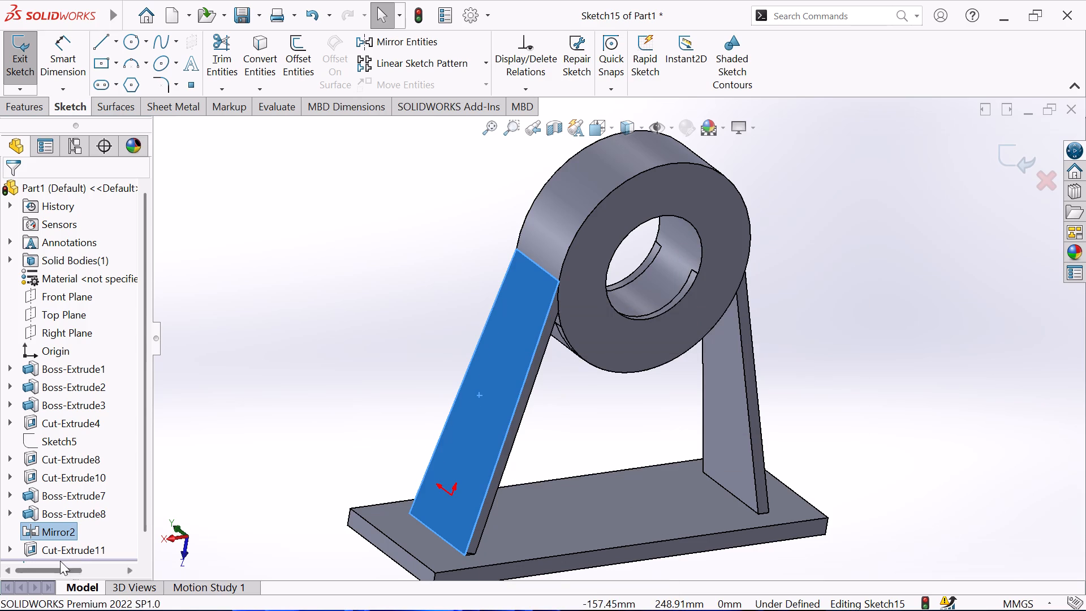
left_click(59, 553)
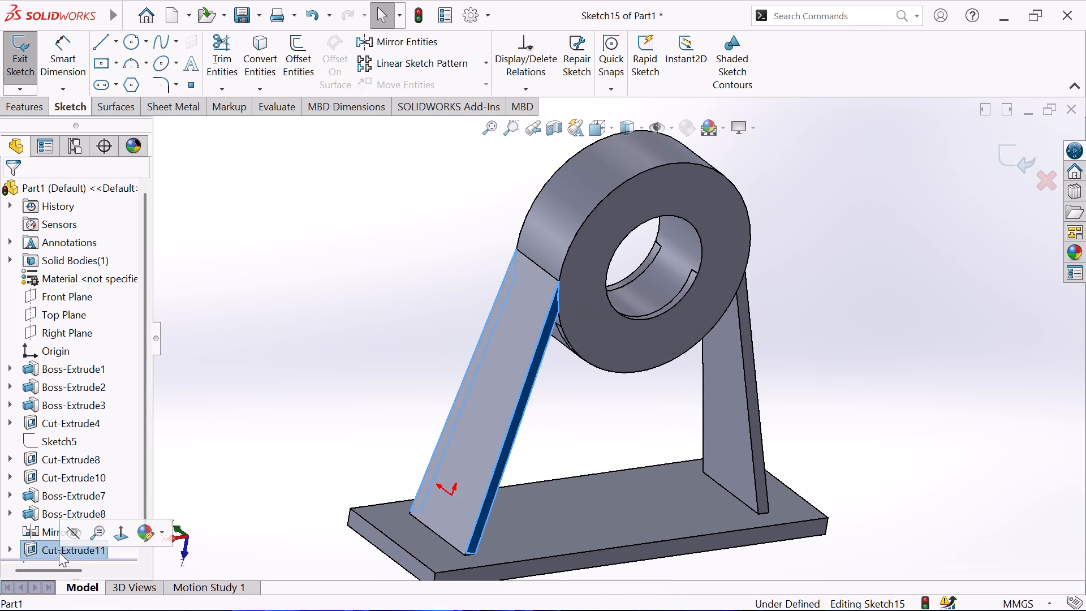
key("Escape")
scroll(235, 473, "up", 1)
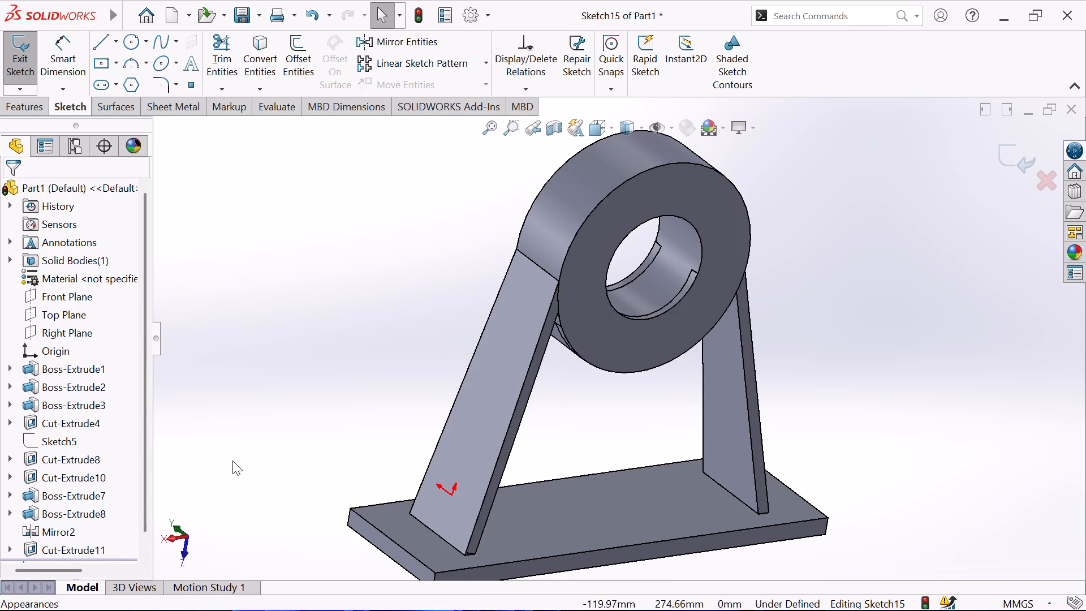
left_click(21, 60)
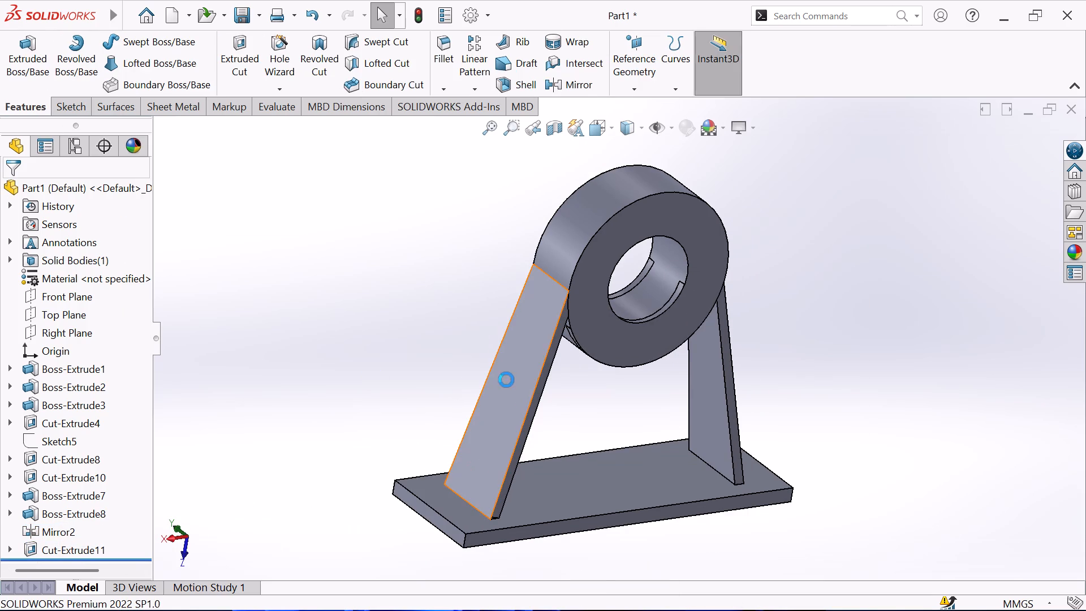
Delete the mirrored support feature together with its dependent wedge cut and sketch.
right_click(507, 380)
left_click(535, 431)
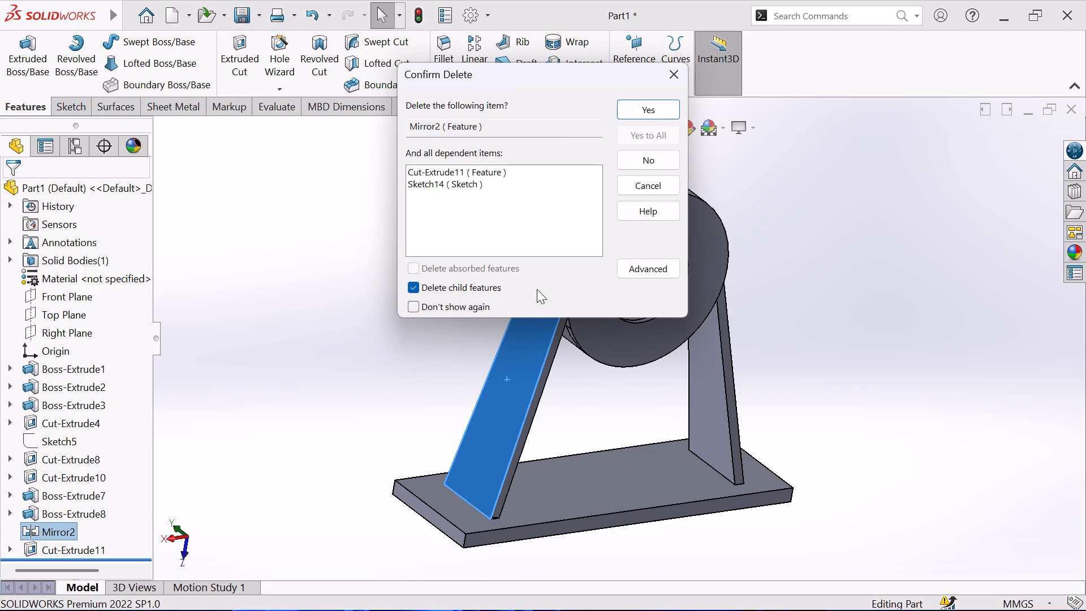
left_click(661, 123)
left_click(656, 114)
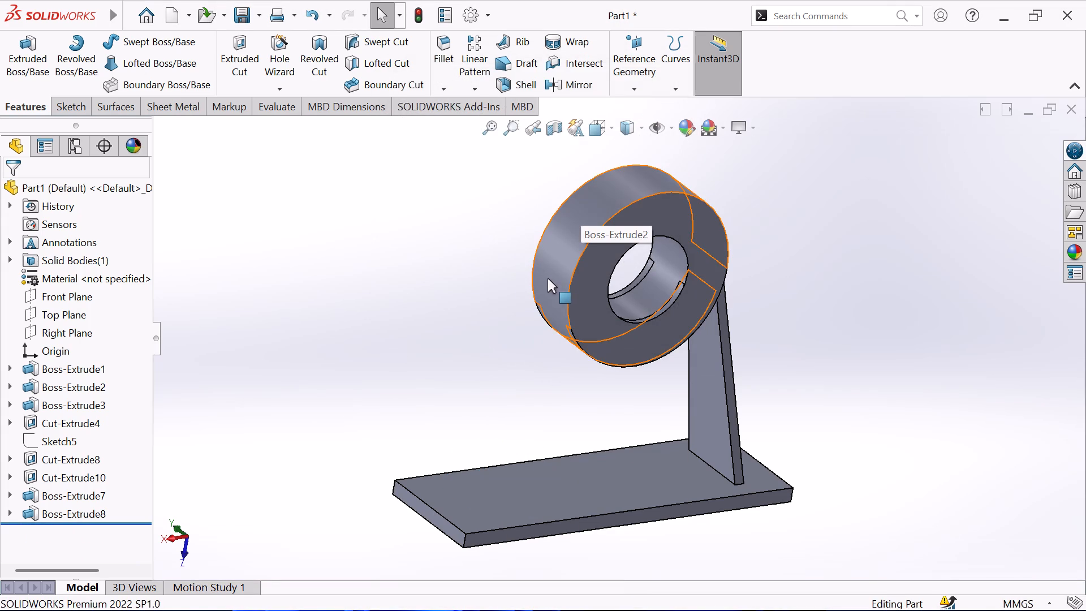
left_click(387, 327)
middle_click_drag(441, 278, 417, 247)
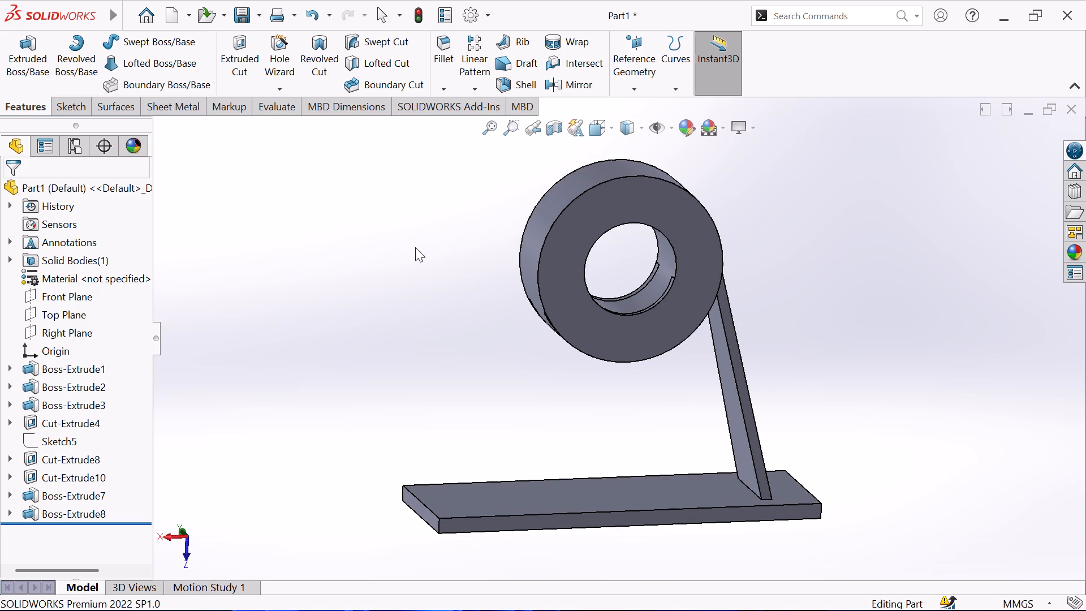
key("ctrl+8")
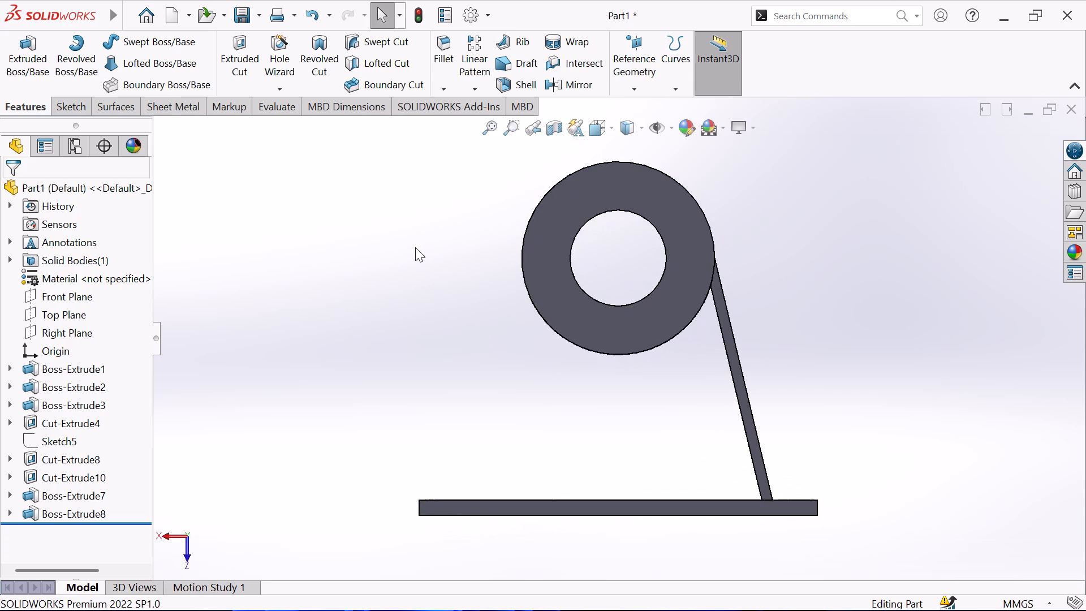
Start a mirror about the Right Plane and try to mirror only the tapered support's sloping outer face.
left_click(555, 81)
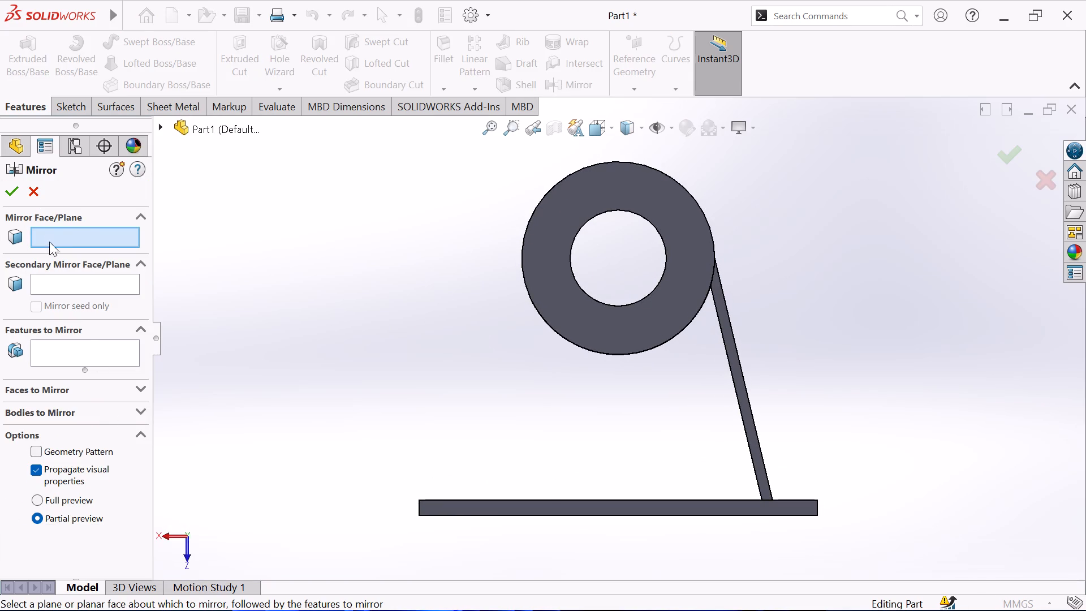
left_click(161, 126)
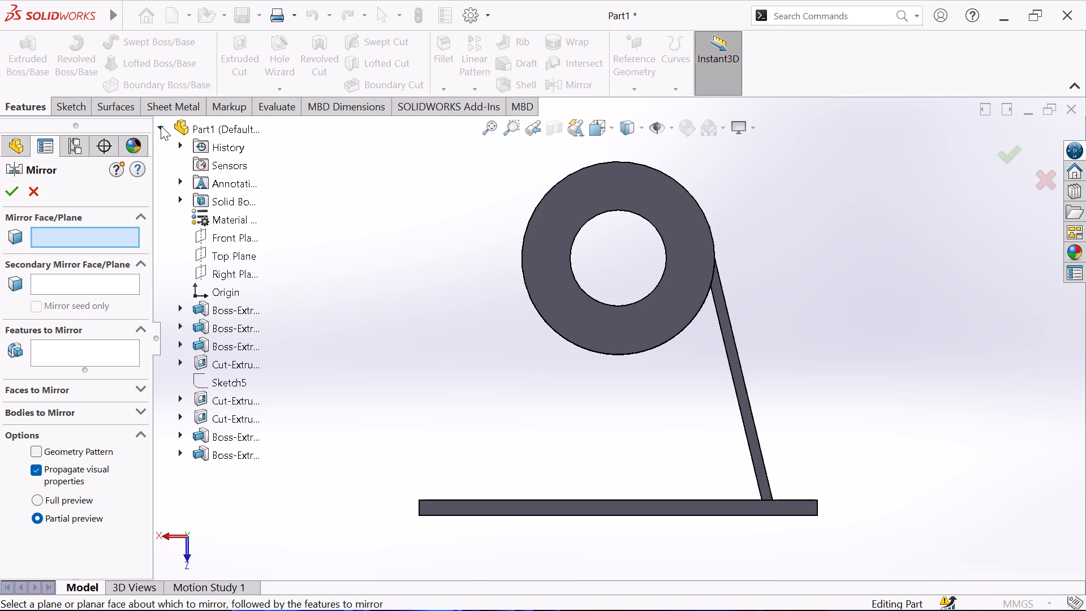
left_click(215, 271)
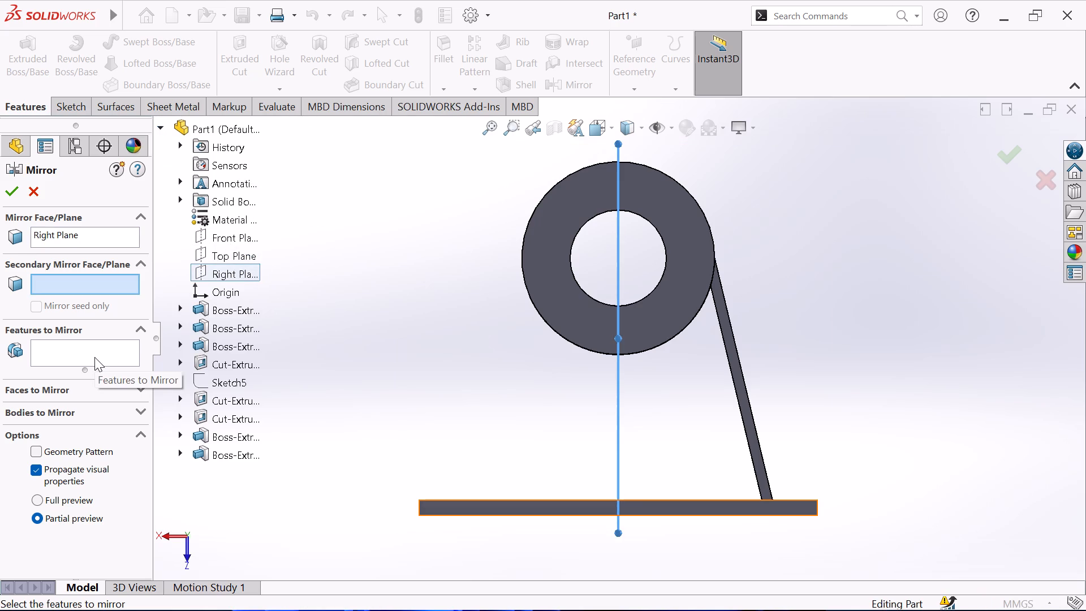
left_click(94, 358)
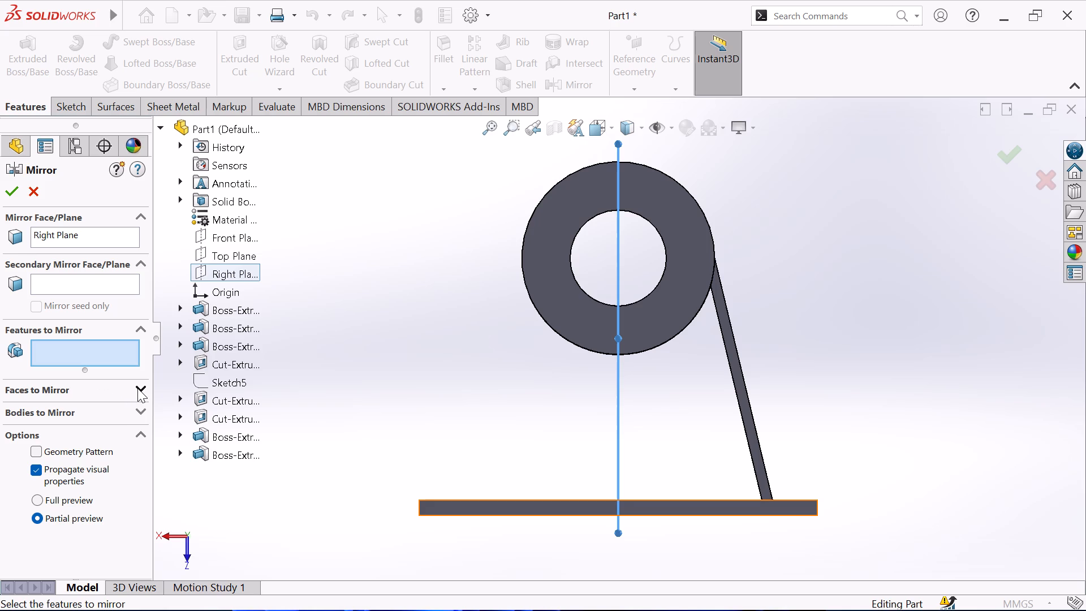
left_click(138, 388)
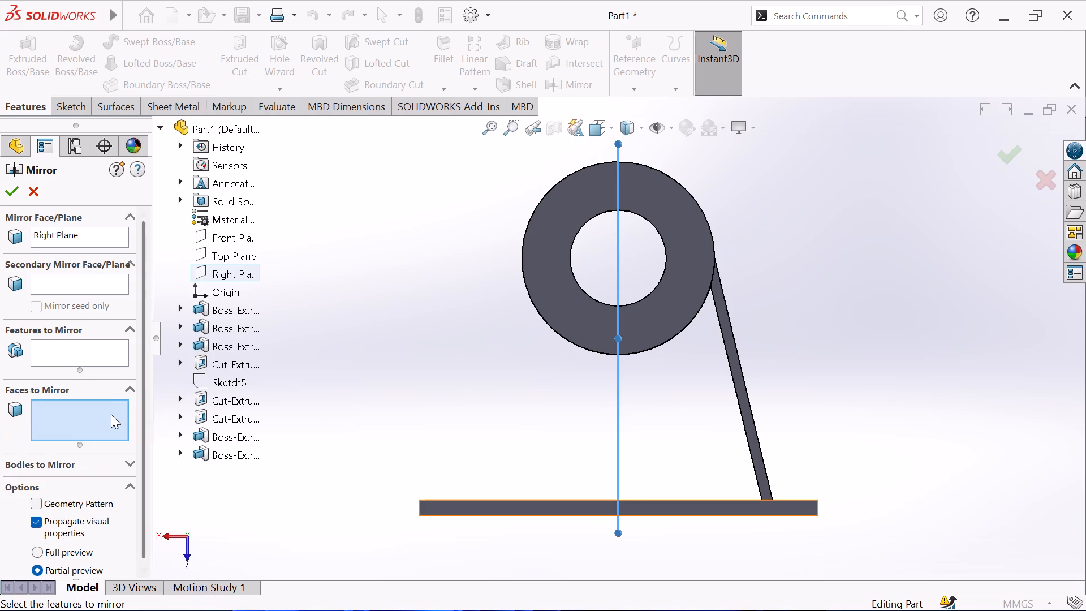
left_click(111, 416)
middle_click_drag(872, 284, 824, 356)
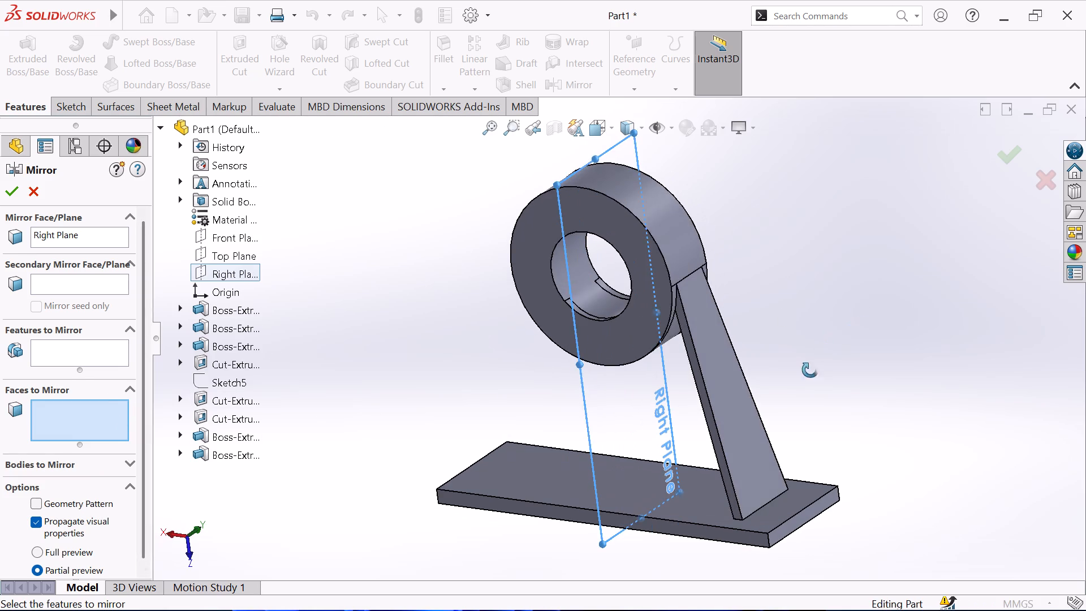
left_click(721, 412)
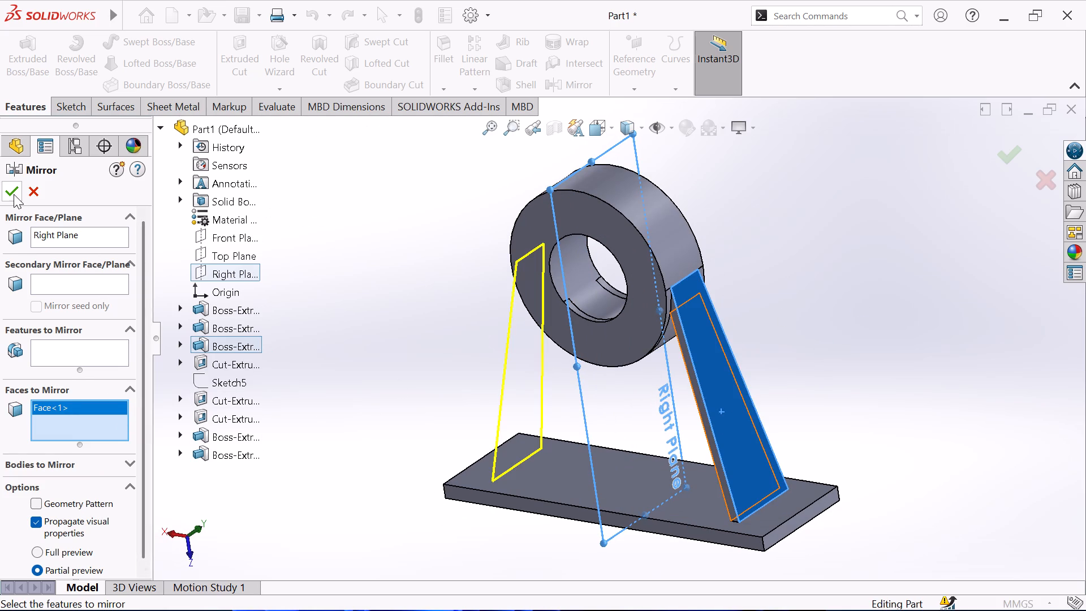
left_click(12, 193)
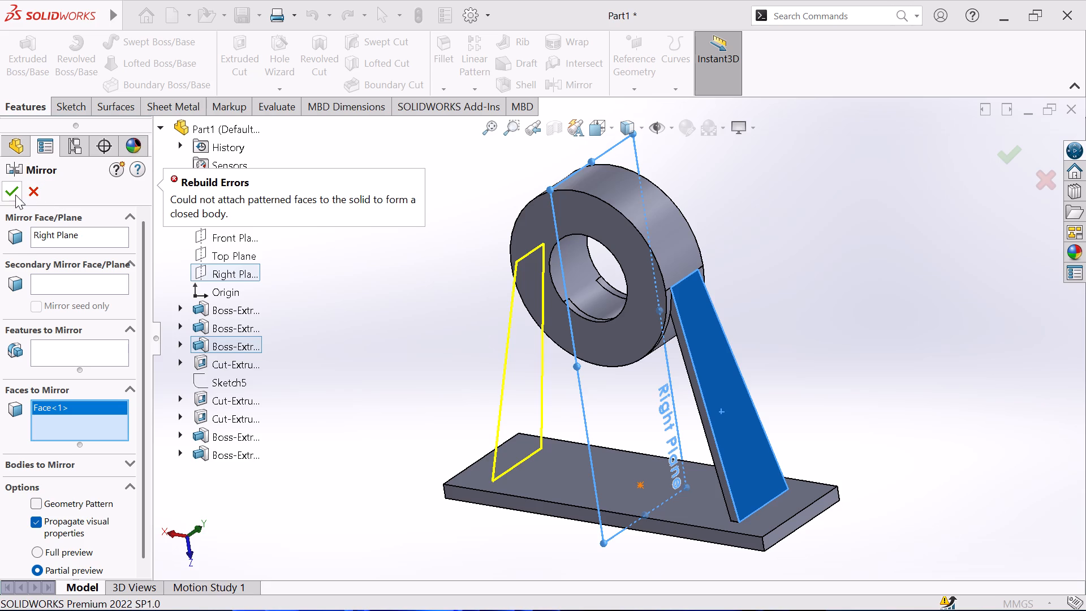
left_click(15, 194)
left_click(15, 194)
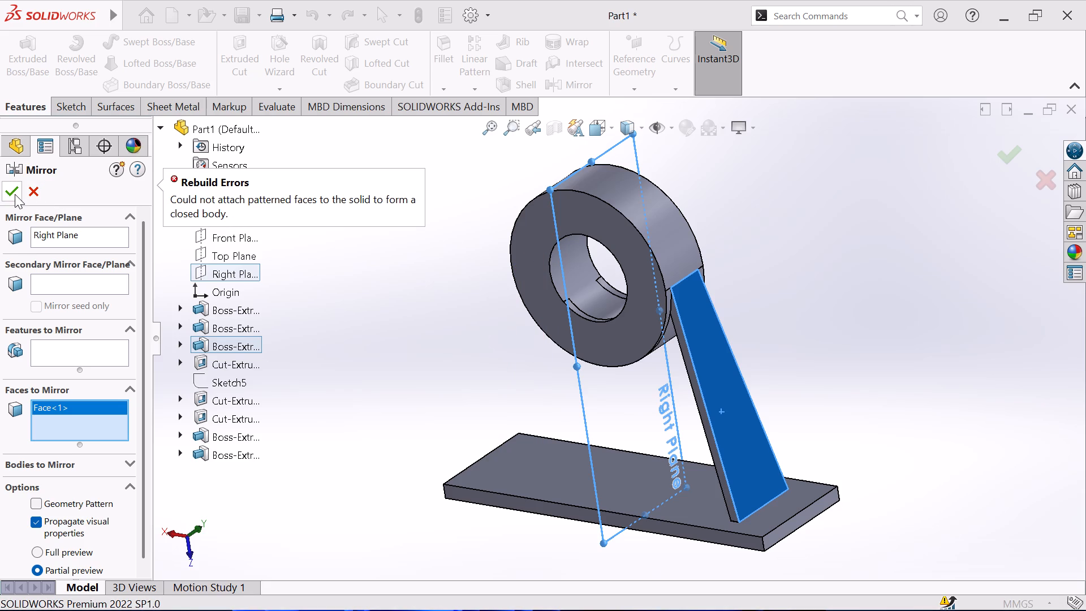
Mirror the whole solid body about the Right Plane with merged solids to produce the opposite tapered support.
left_click(130, 468)
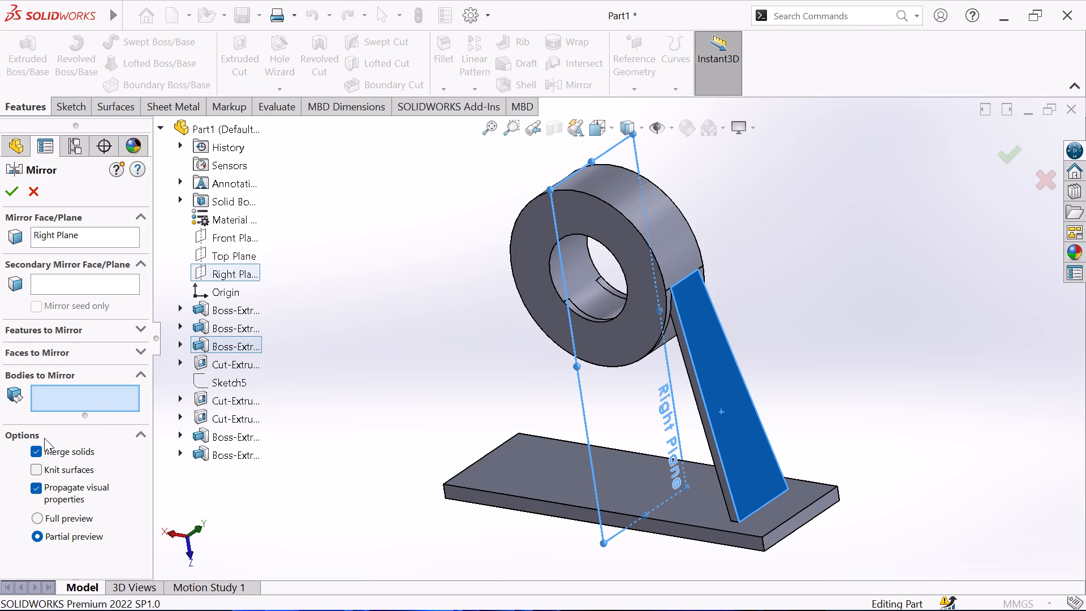
left_click(720, 412)
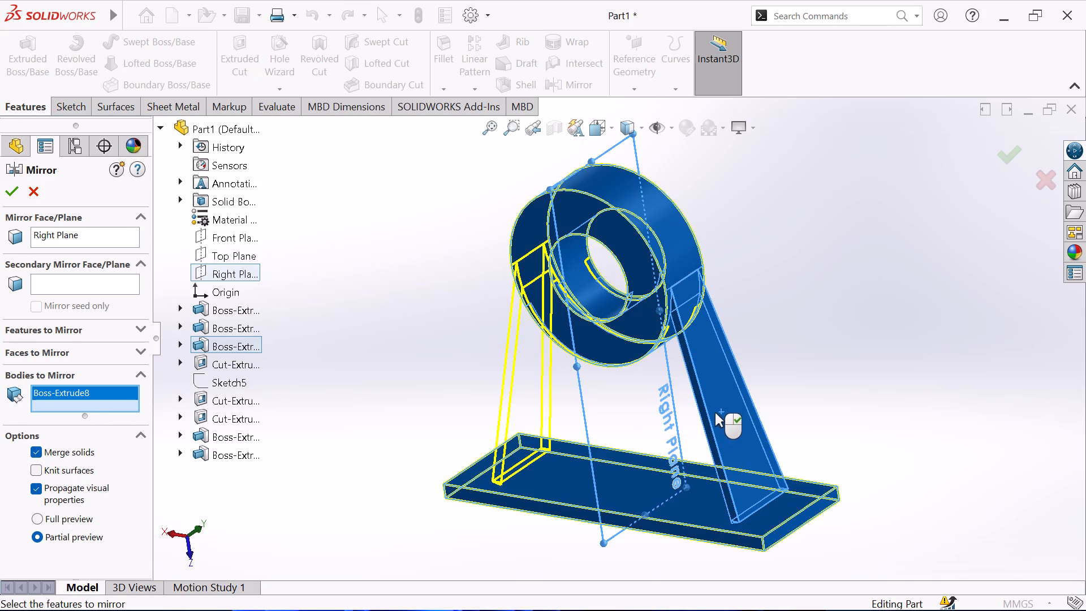
left_click(3, 193)
Examine both supports and their joints with the ring and base plate from several angles.
middle_click_drag(272, 237, 274, 236)
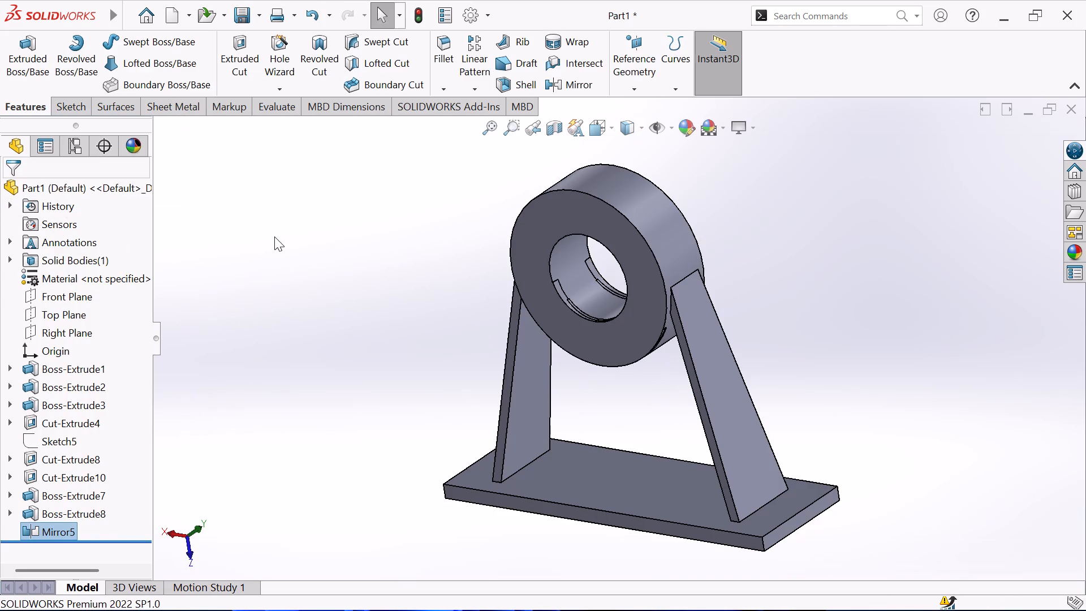
middle_click_drag(274, 236, 392, 315)
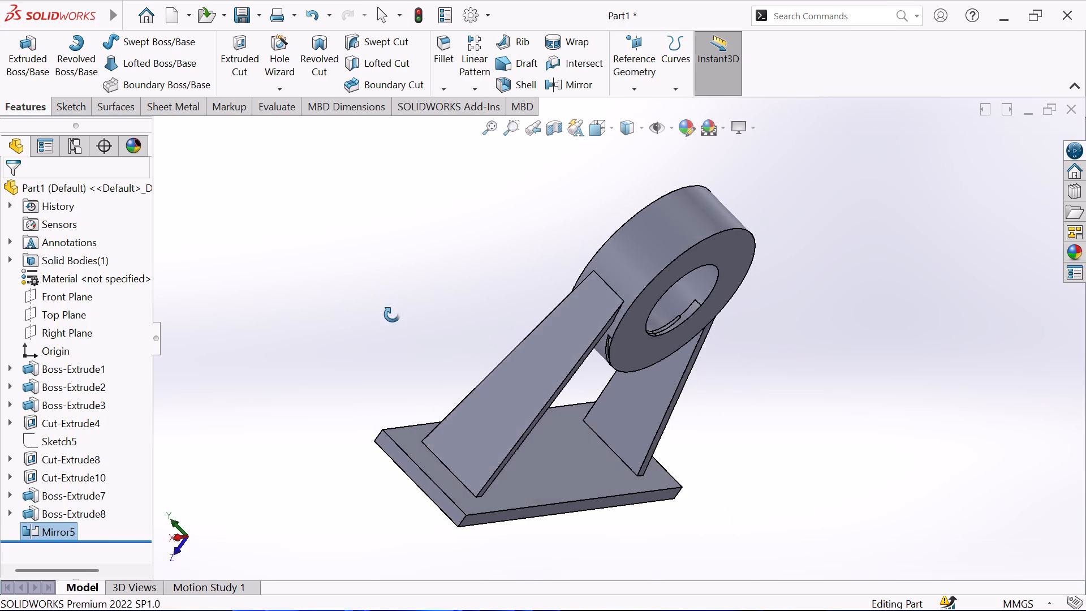
middle_click_drag(392, 315, 346, 289)
middle_click_drag(338, 286, 351, 214)
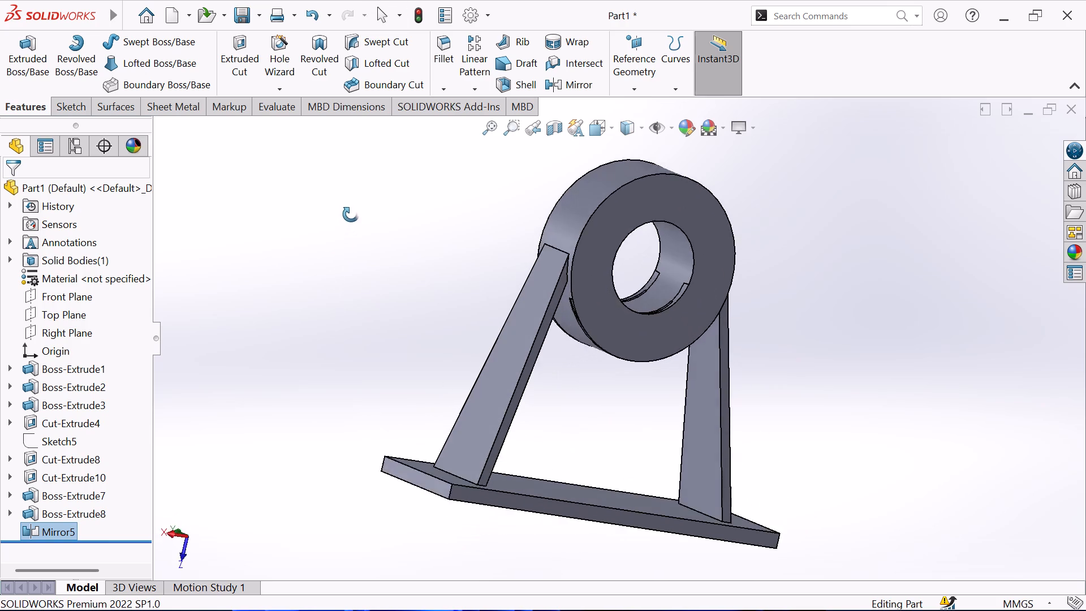
middle_click_drag(351, 214, 331, 311)
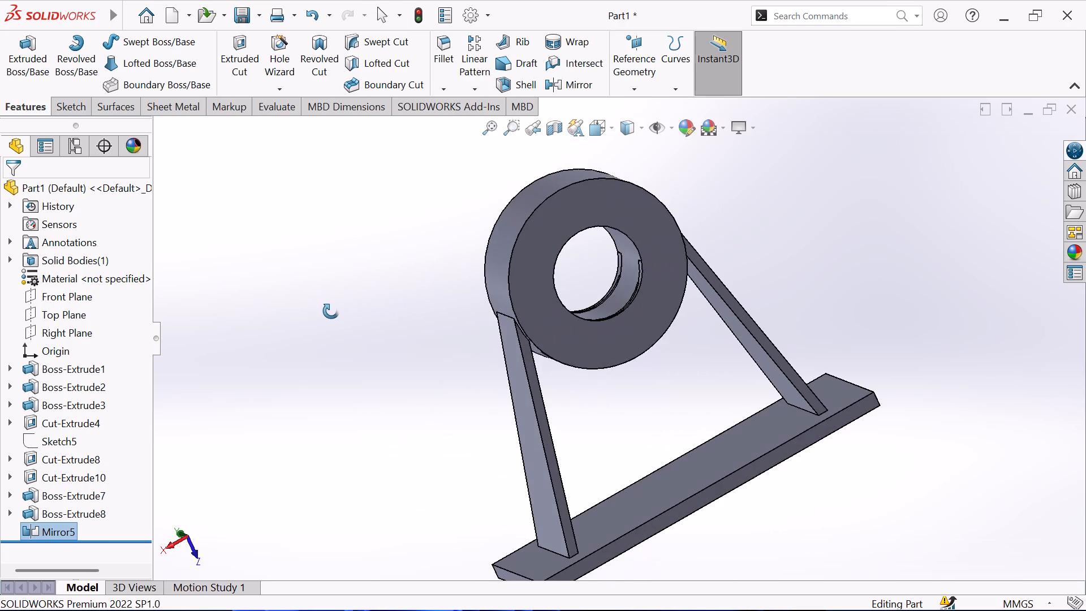
middle_click_drag(331, 311, 330, 312)
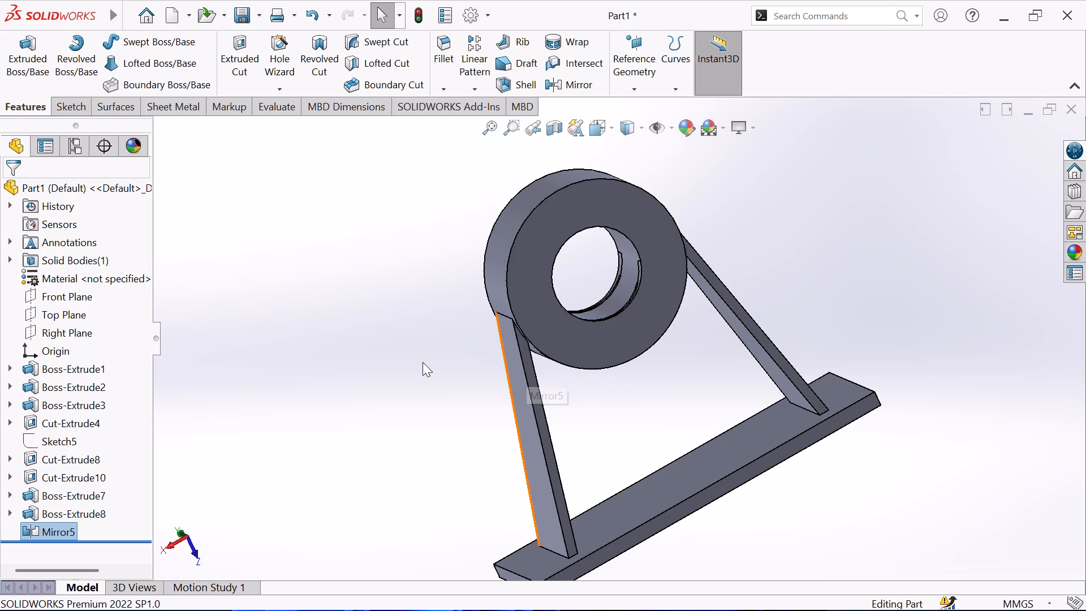
middle_click_drag(315, 357, 316, 356)
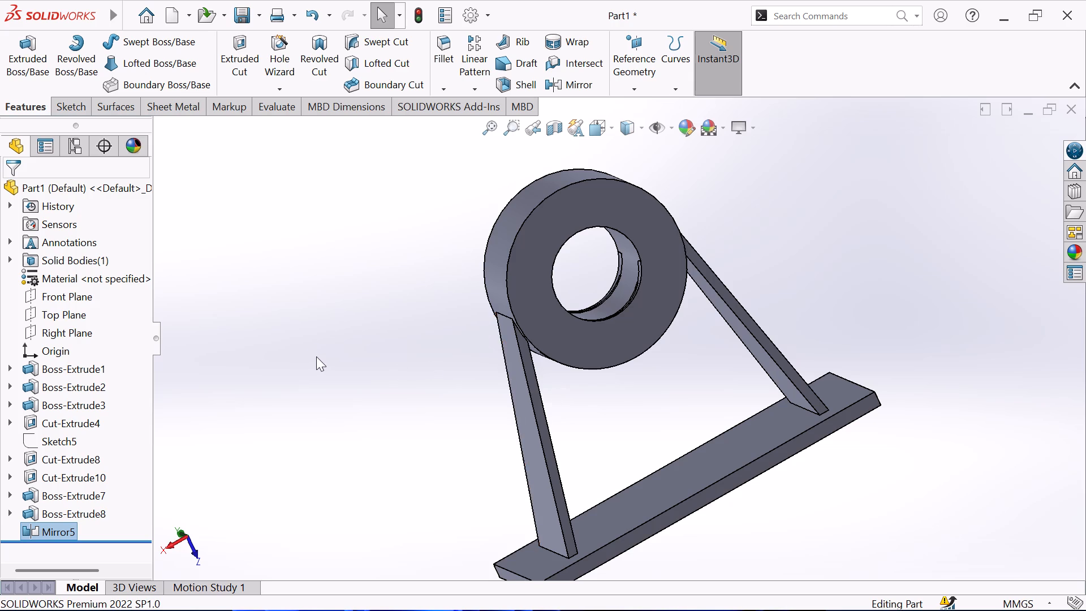
middle_click_drag(316, 356, 514, 406)
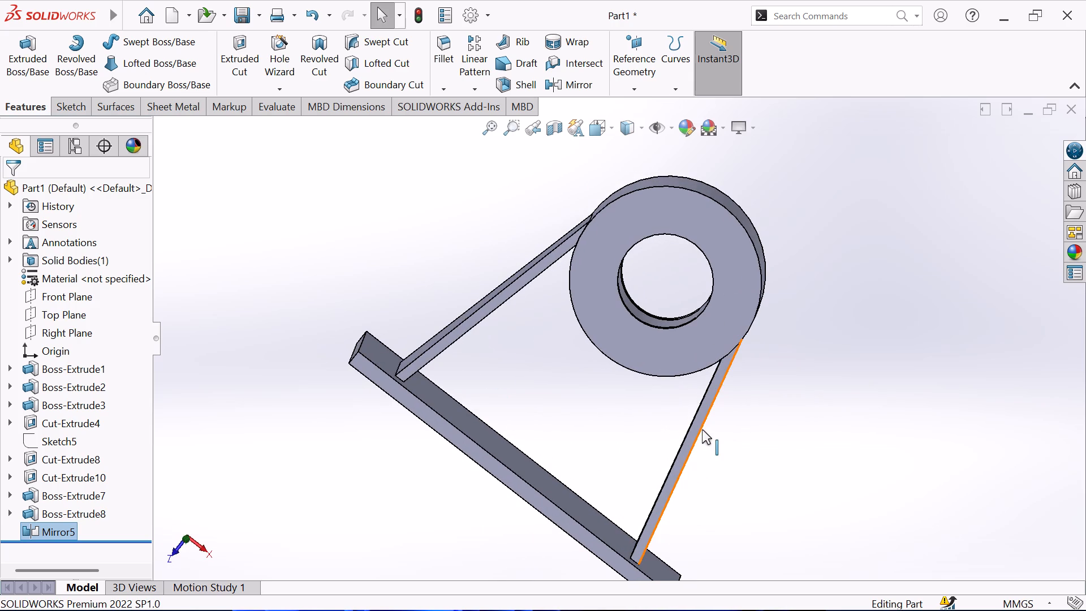
Start a sketch on the mirrored support's narrow side face and convert the inner sloping edges of both supports.
left_click(703, 416)
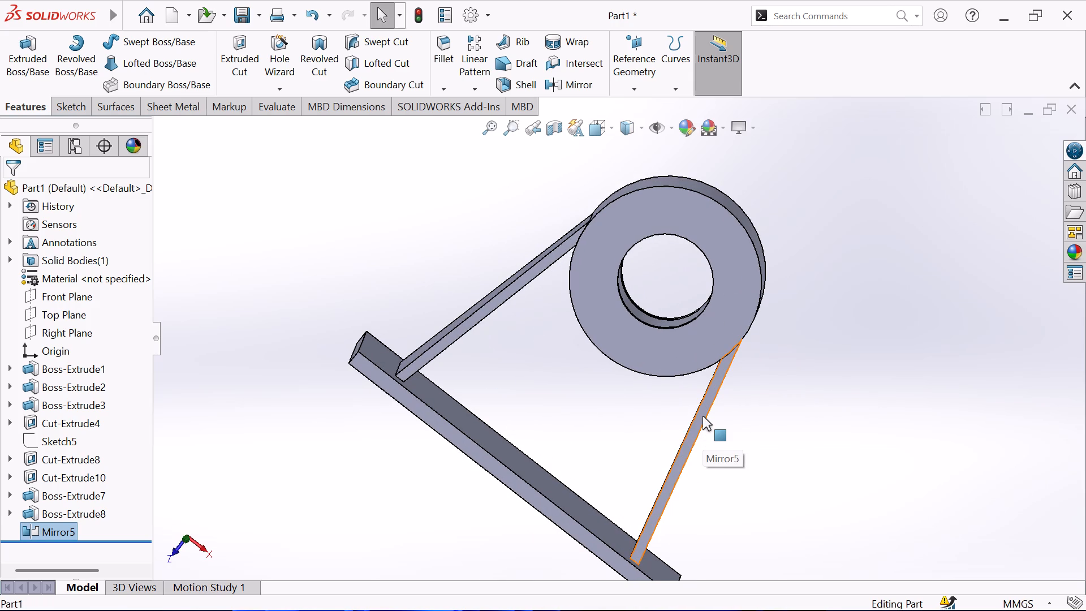
left_click(758, 376)
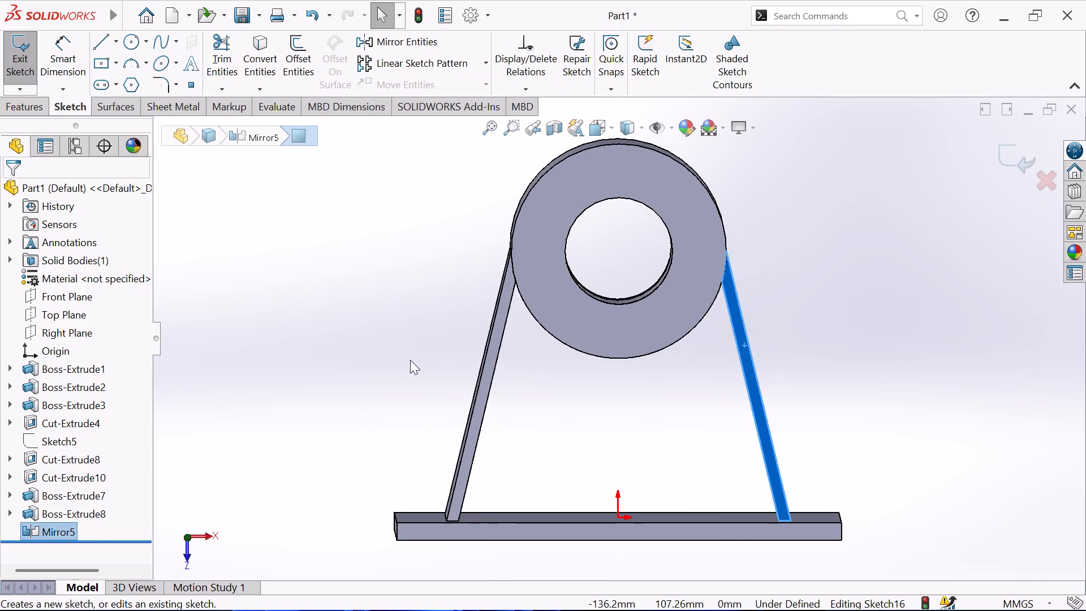
left_click(403, 356)
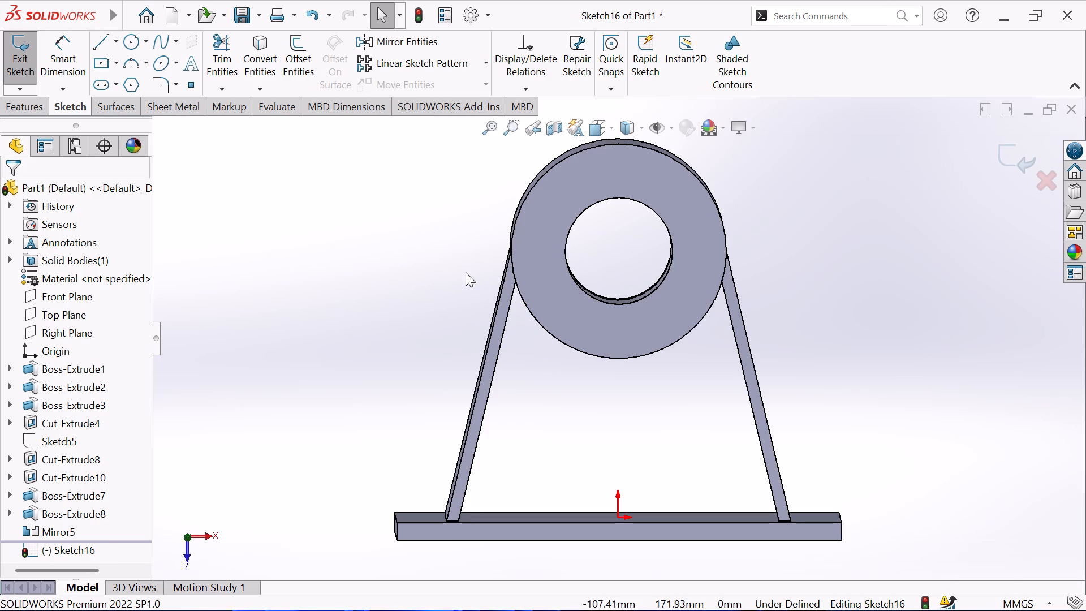
left_click(501, 342)
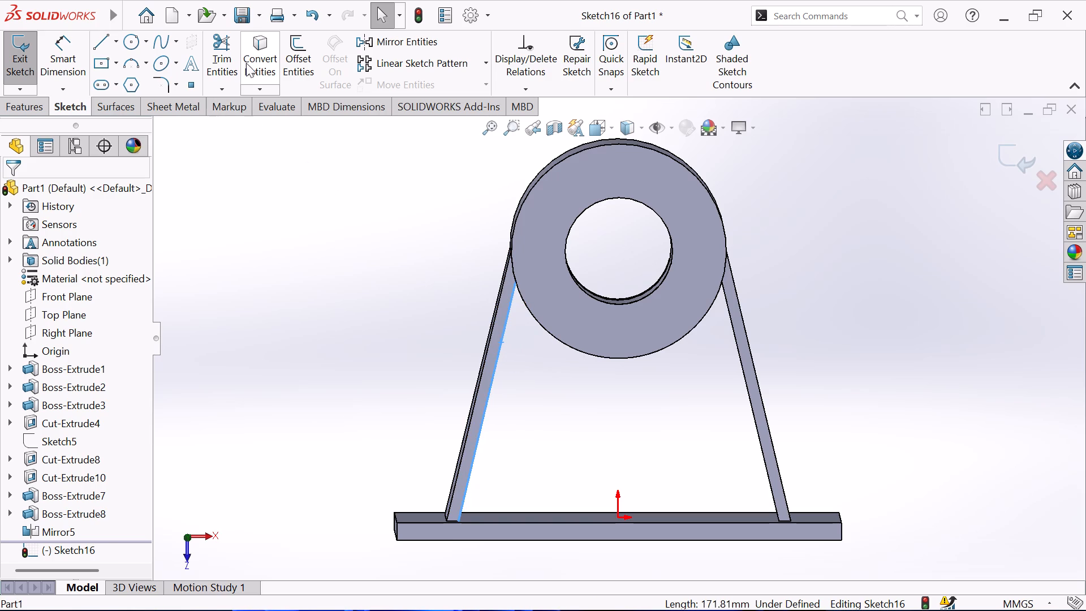
left_click(249, 58)
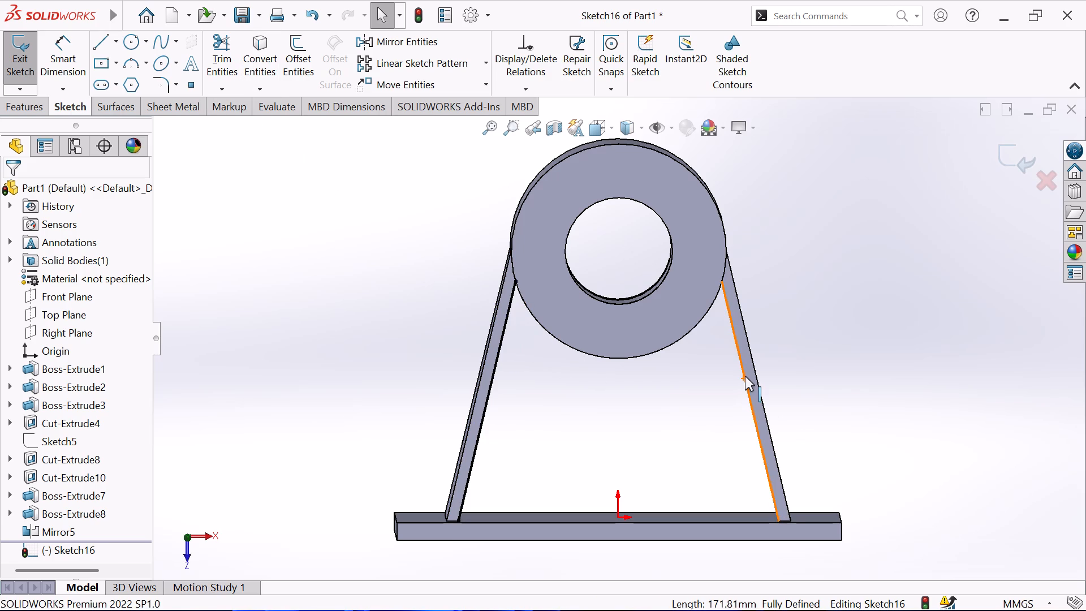
left_click(745, 376)
left_click(262, 58)
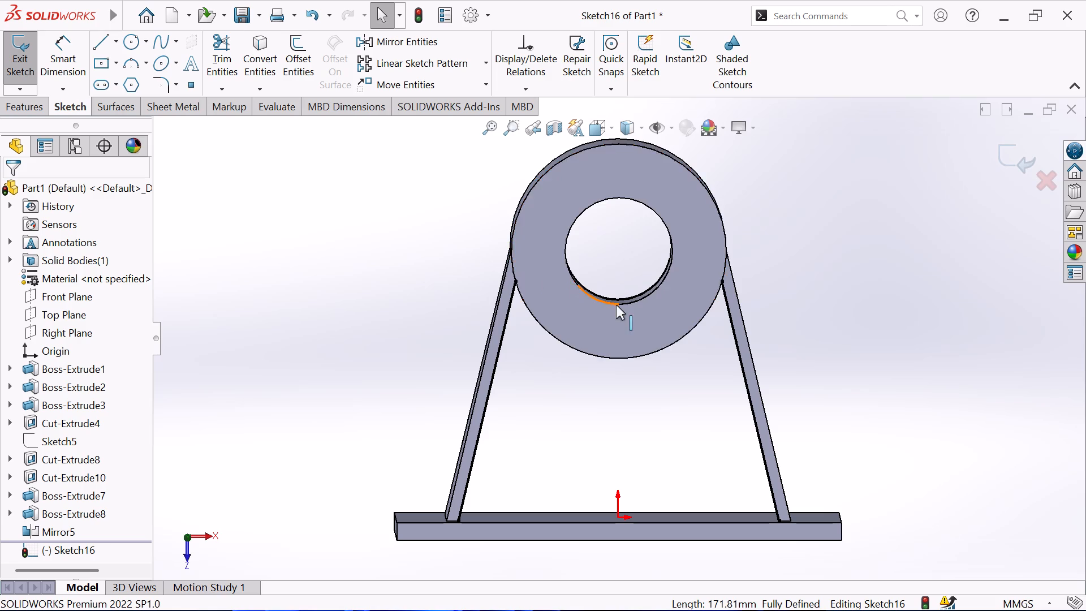
Convert the ring's lower arc edge and its face outline into entities of the same sketch.
left_click(708, 312)
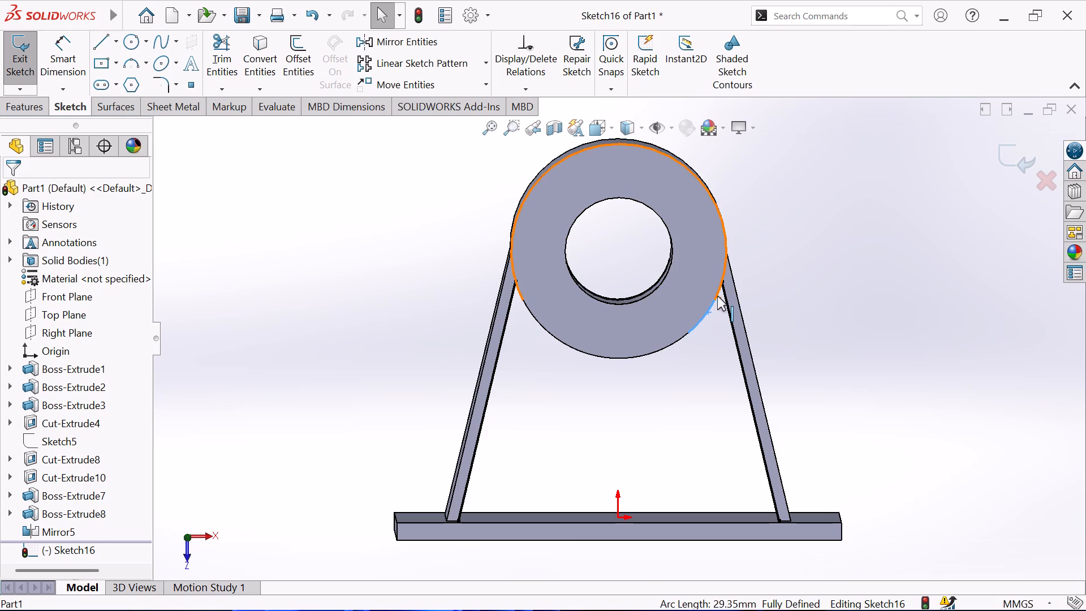
left_click(260, 64)
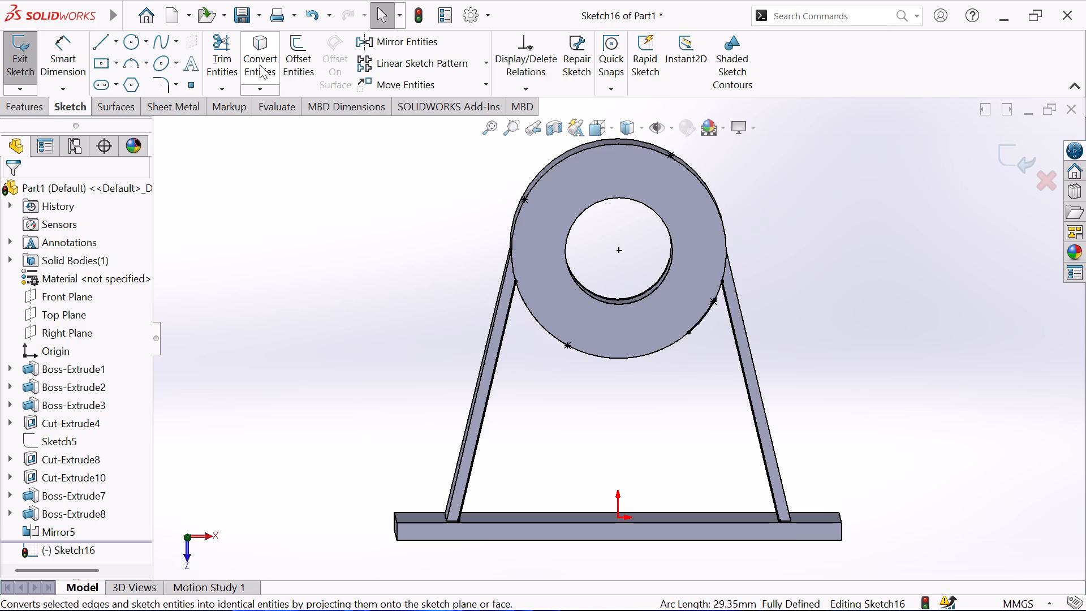
left_click(260, 64)
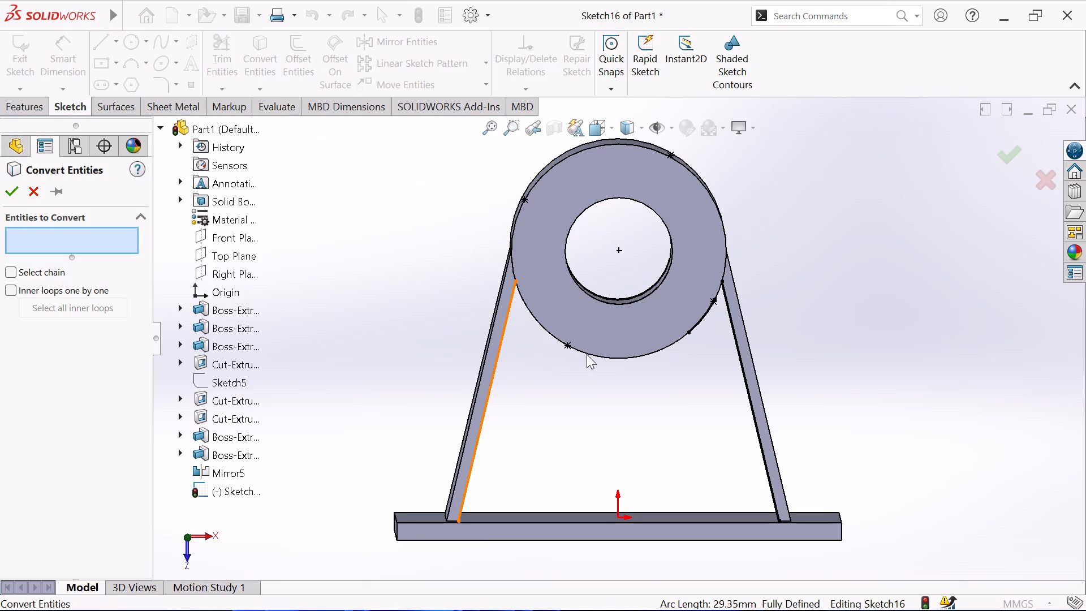
left_click(587, 354)
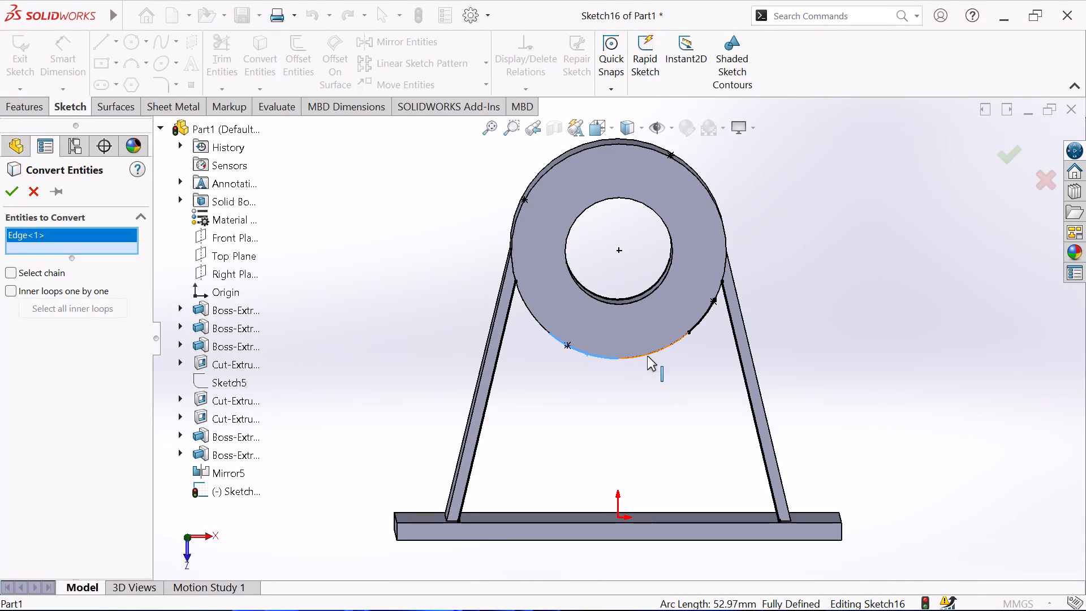
left_click(647, 355)
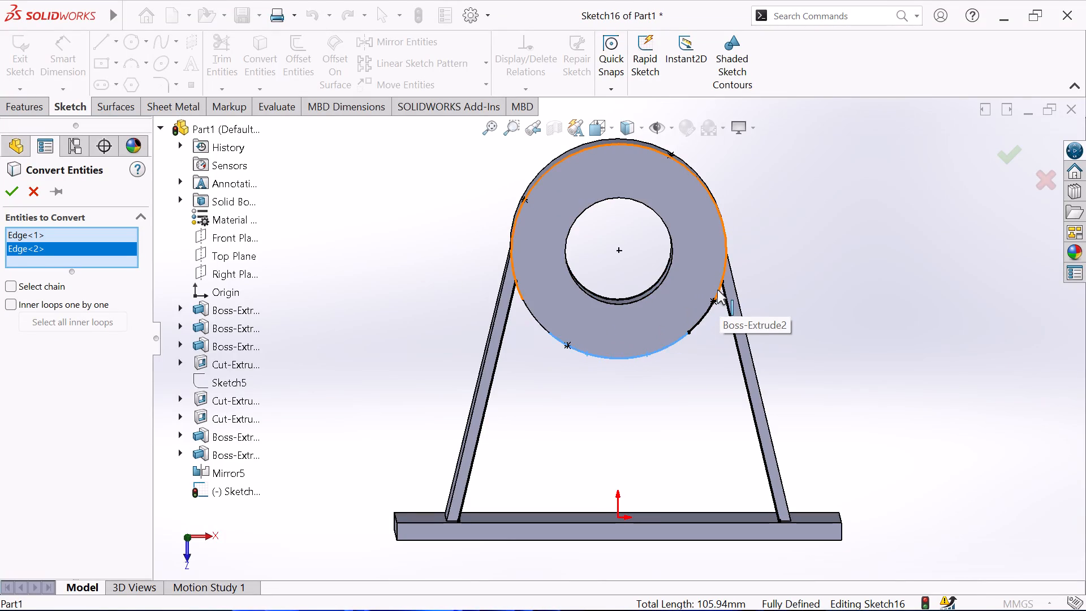
left_click(717, 290)
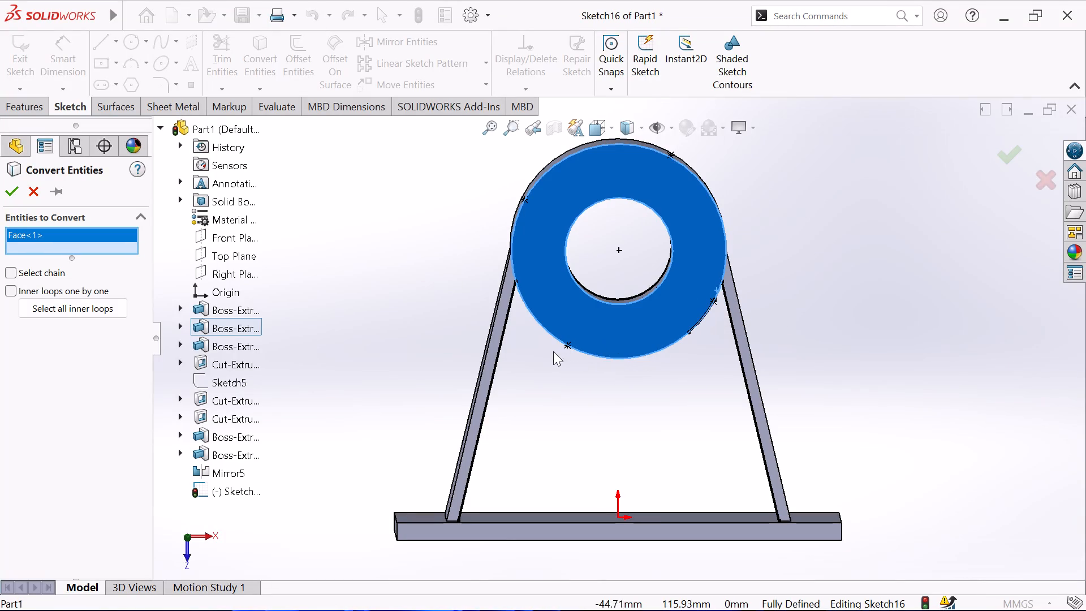
left_click(12, 188)
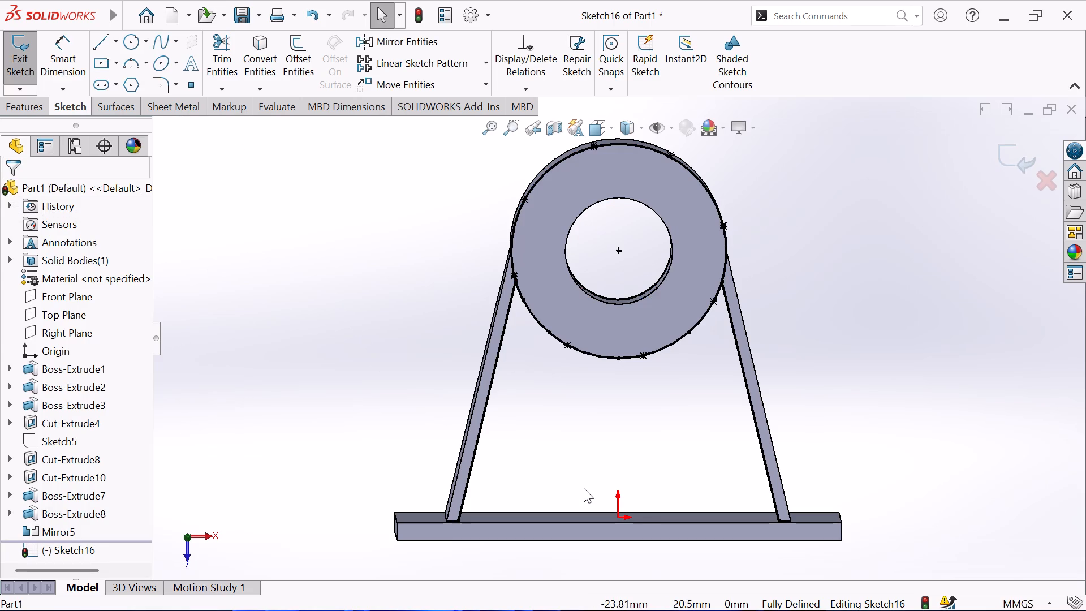
Convert the base plate's upper long edge into the sketch to close the area between the two supports.
left_click(569, 523)
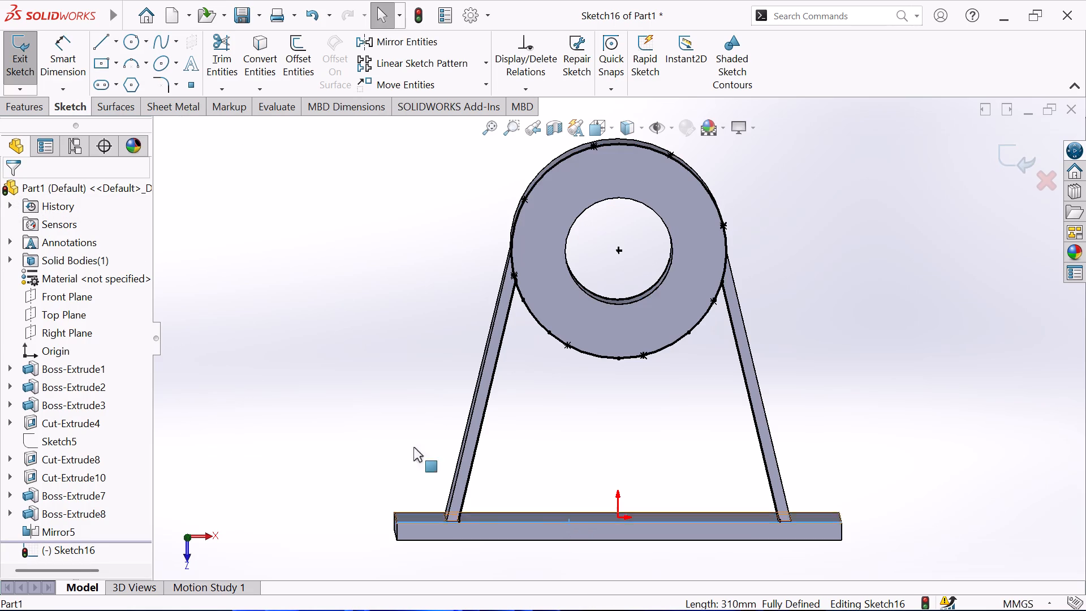
left_click(267, 56)
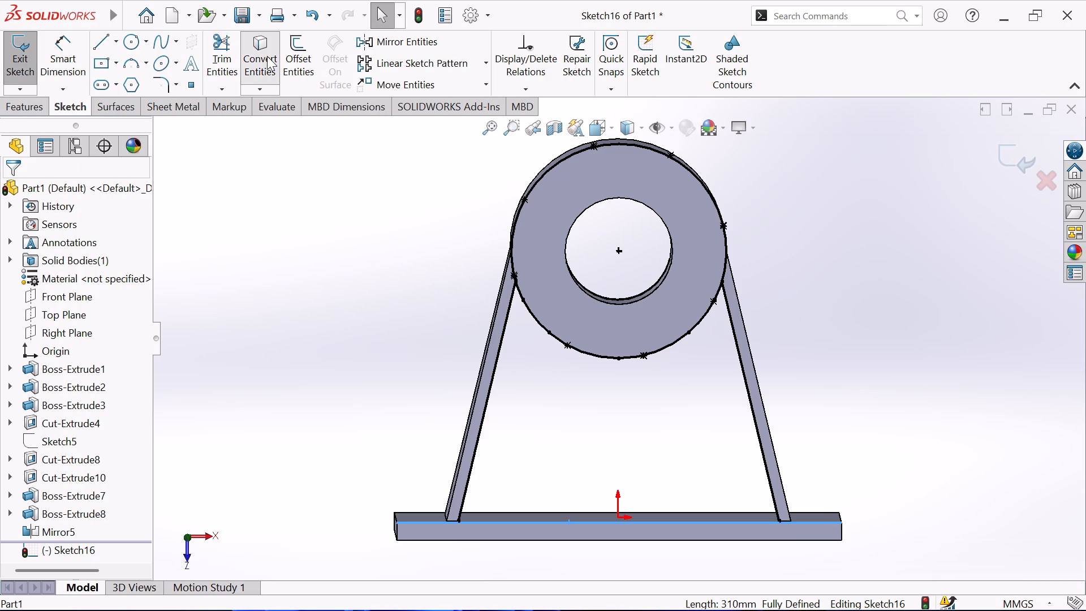
middle_click_drag(329, 295, 331, 356)
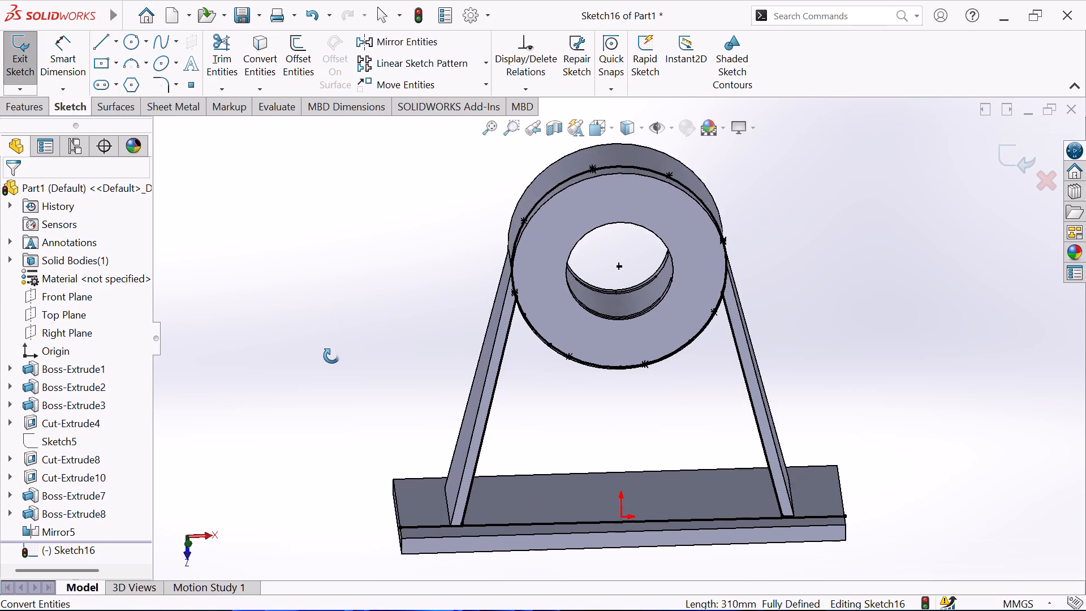
middle_click_drag(331, 356, 339, 305)
key("ctrl+8")
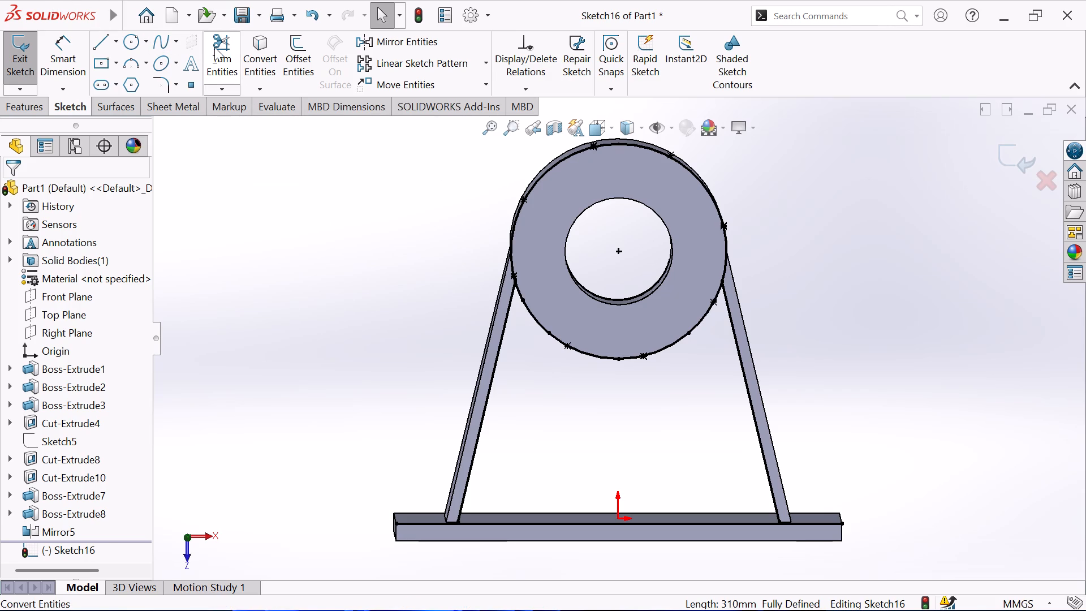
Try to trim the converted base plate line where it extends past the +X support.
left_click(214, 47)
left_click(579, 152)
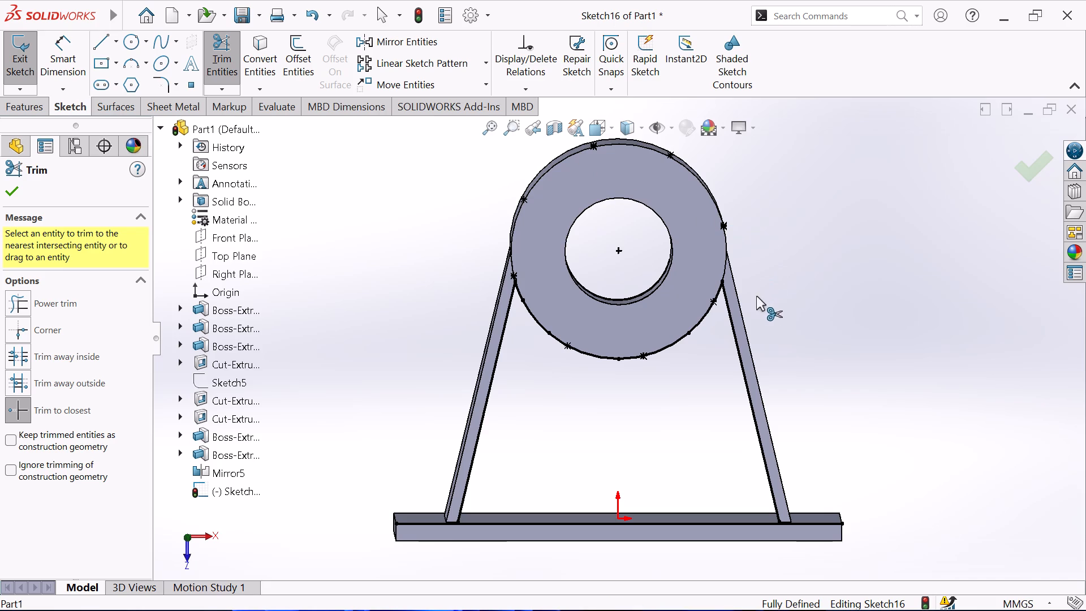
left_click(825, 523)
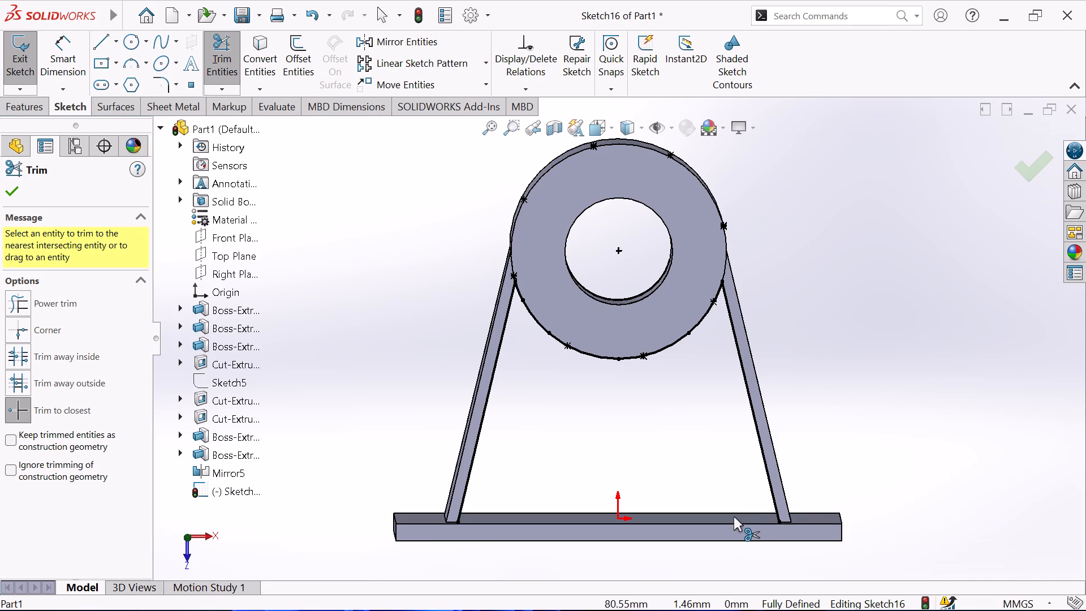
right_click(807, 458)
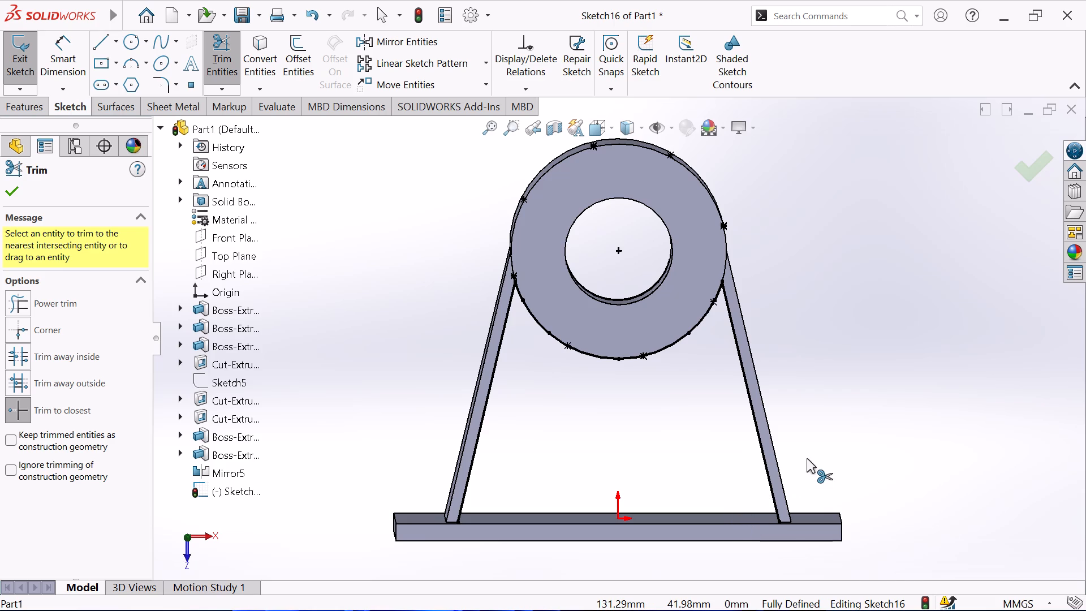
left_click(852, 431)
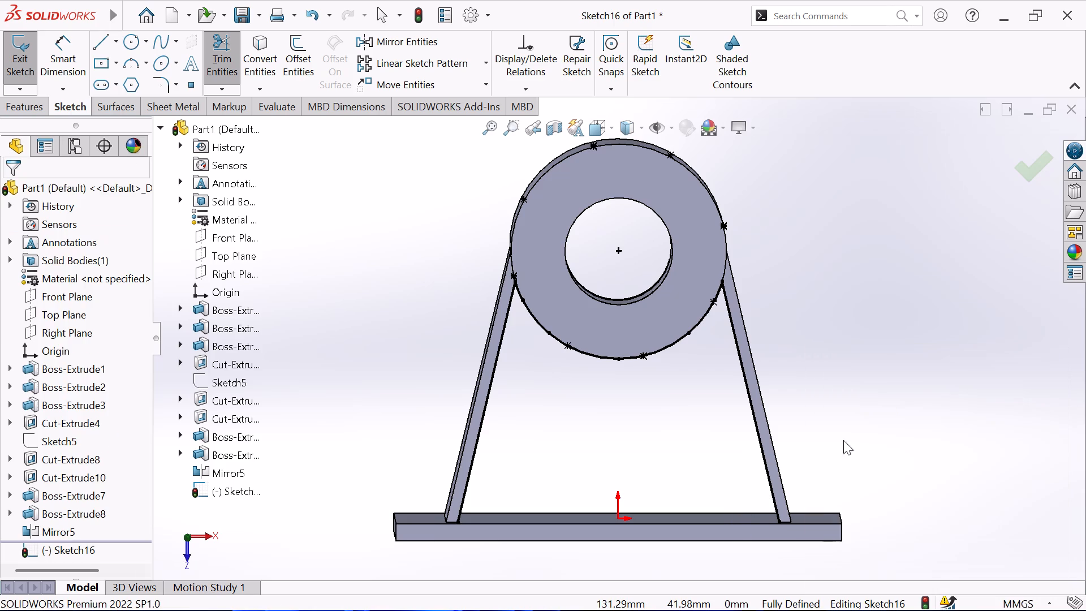
Convert the base plate's upper long edge into the sketch again.
left_click(738, 523)
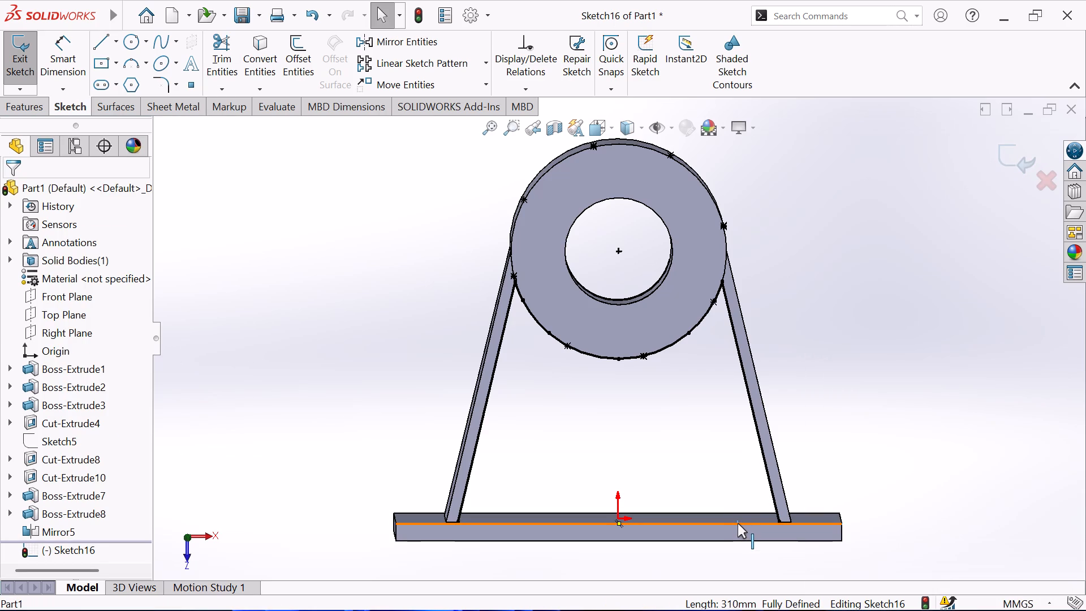
left_click(255, 63)
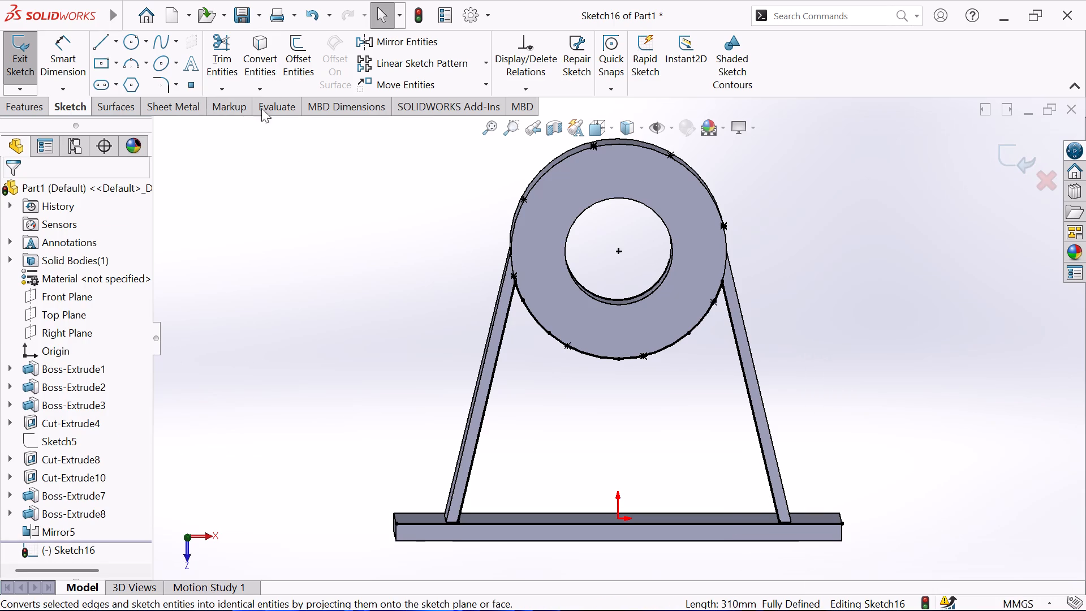
Extend the inner sloping lines of both supports down to the converted base plate line.
middle_click_drag(417, 356, 410, 426)
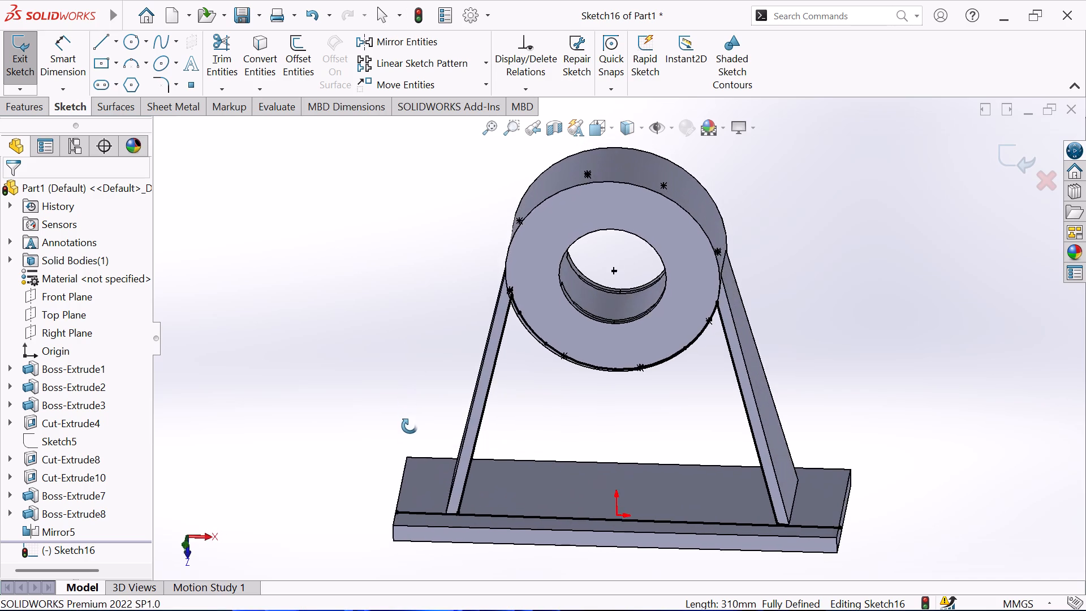
middle_click_drag(410, 426, 447, 331)
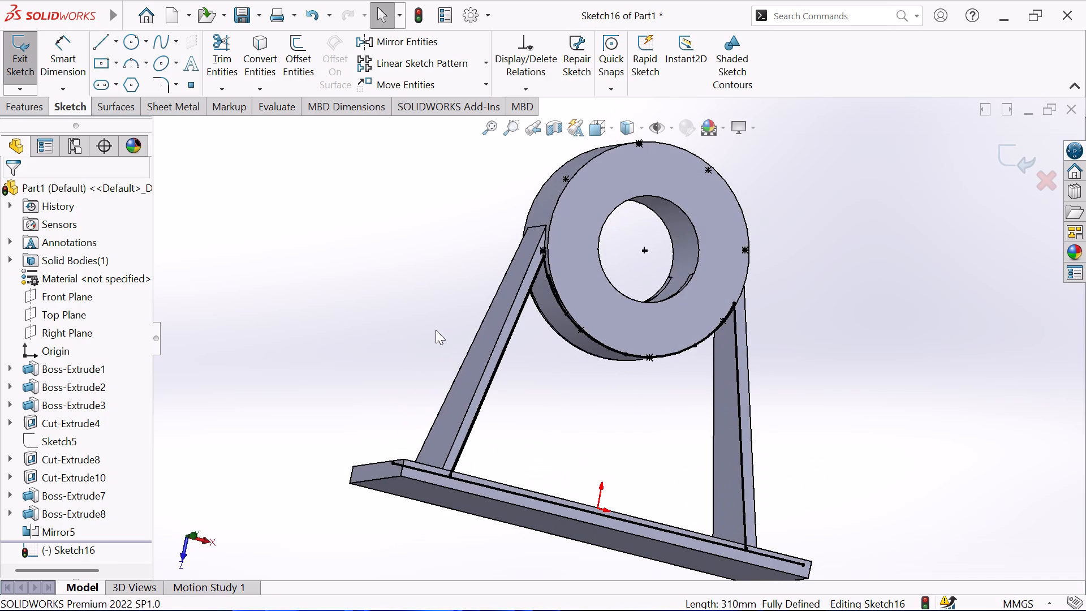
key("ctrl+8")
scroll(495, 539, "down", 3)
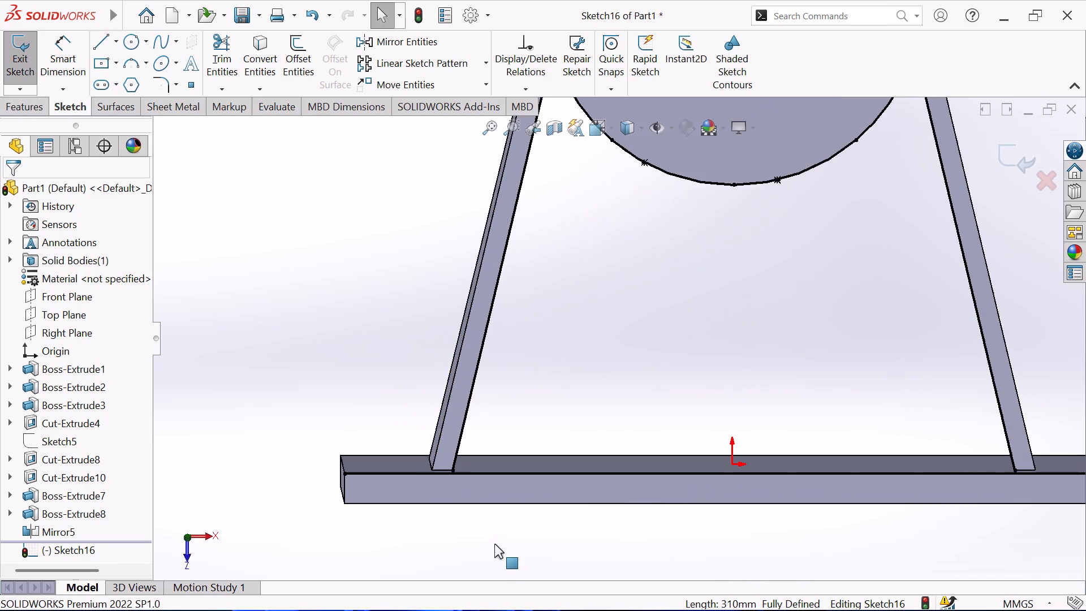
scroll(537, 456, "down", 3)
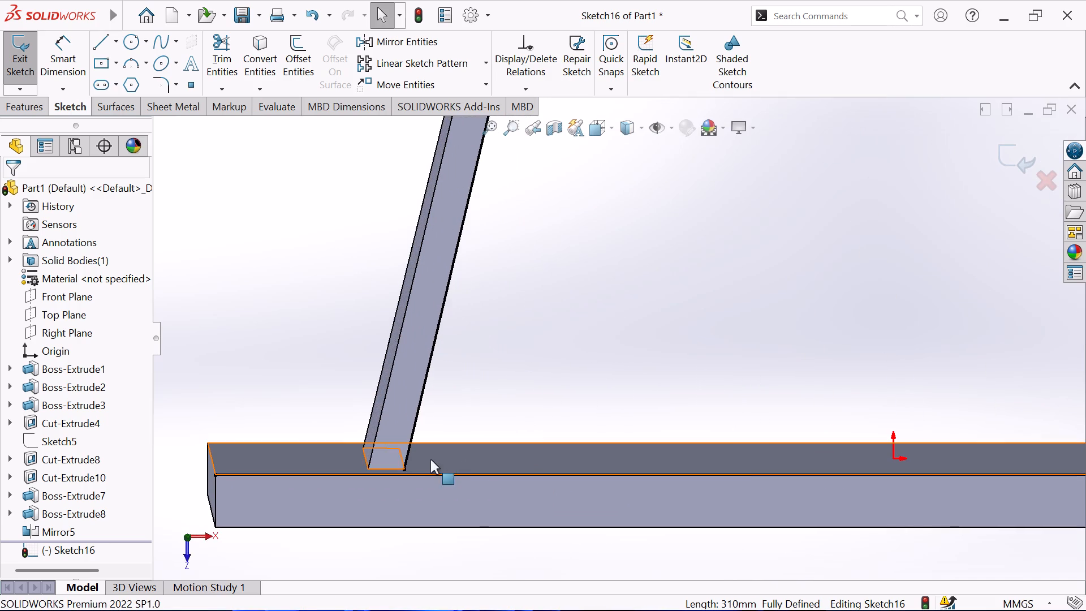
left_click(221, 88)
left_click(250, 131)
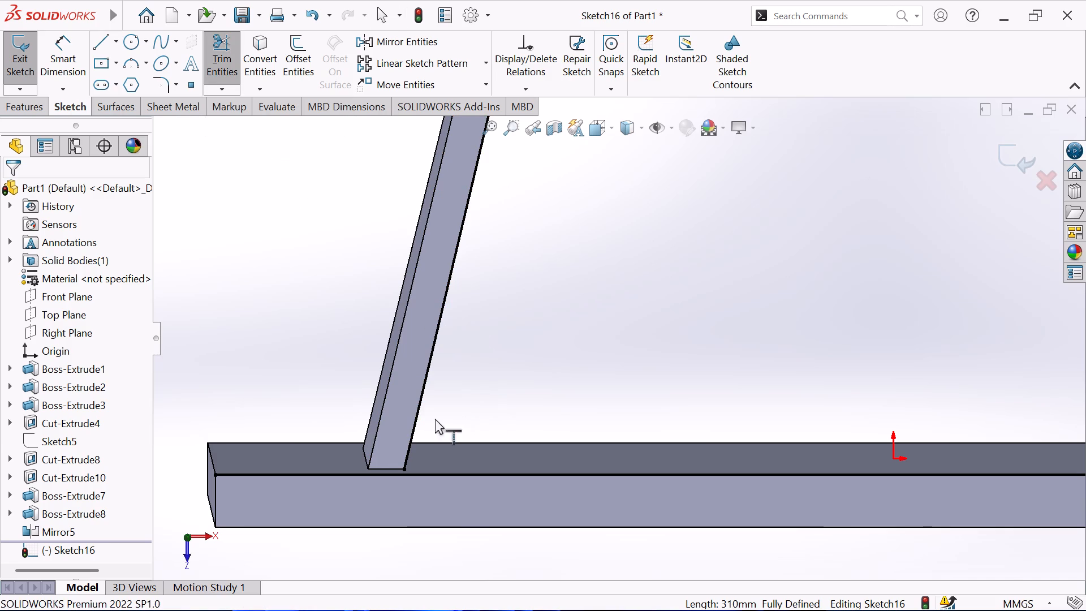
left_click(415, 430)
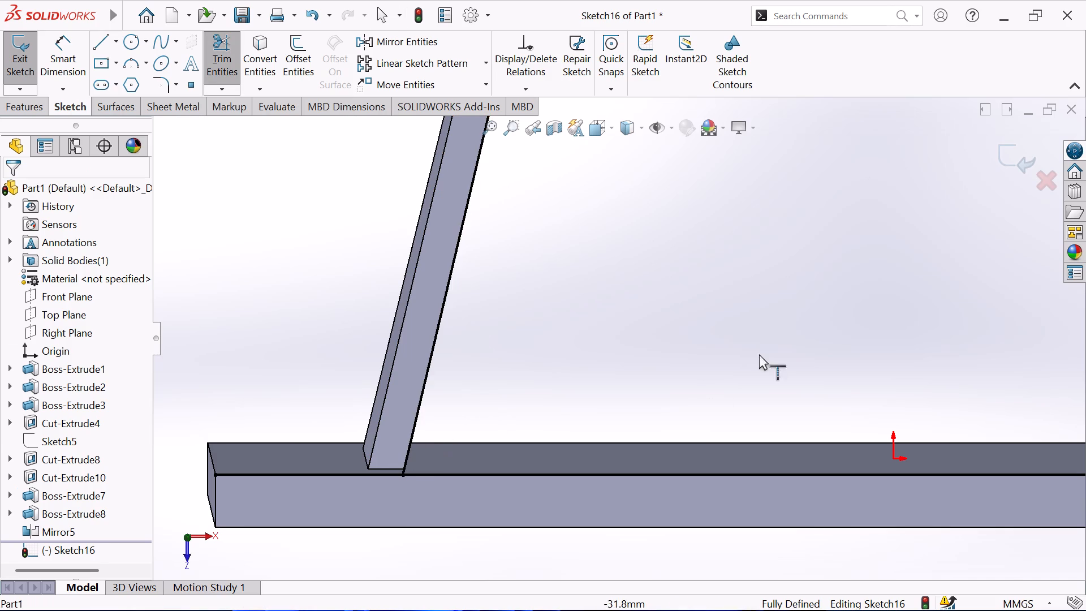
scroll(782, 333, "up", 3)
scroll(1085, 336, "up", 2)
scroll(977, 419, "up", 2)
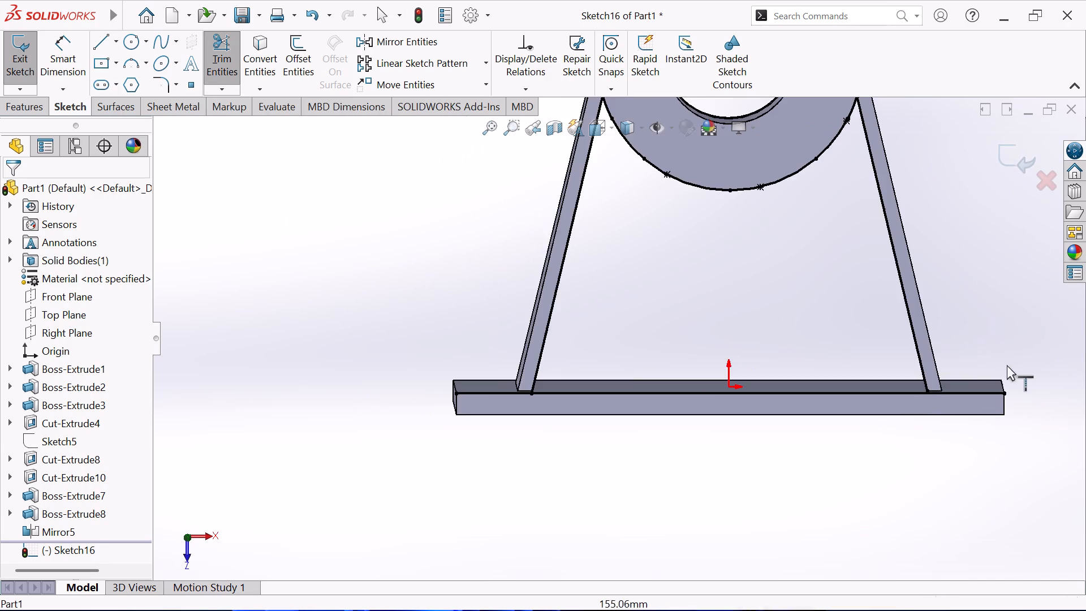
scroll(986, 360, "down", 3)
left_click(813, 403)
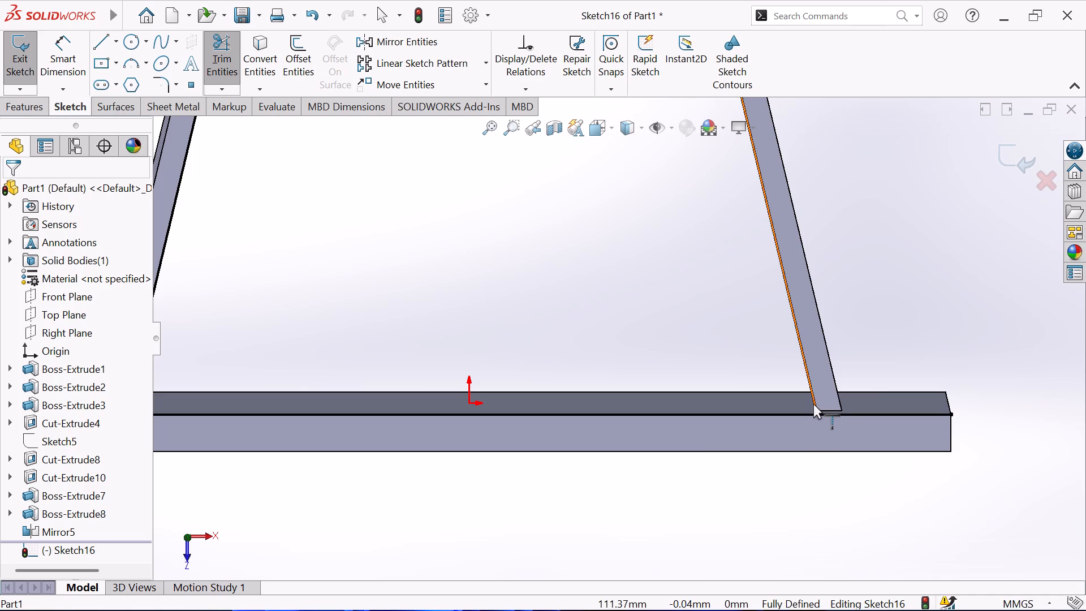
right_click(882, 349)
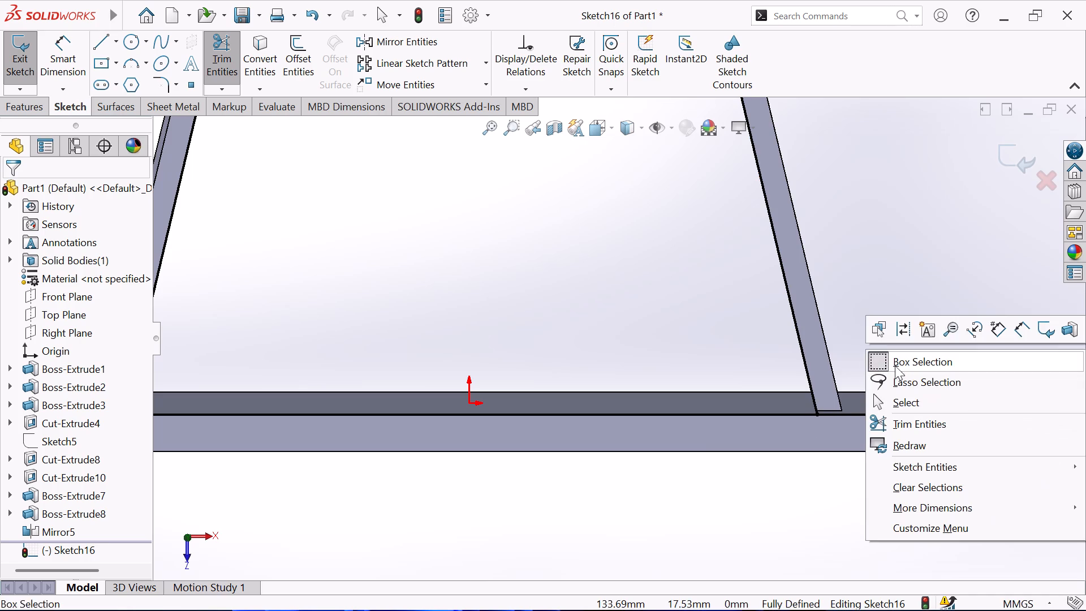
left_click(908, 398)
Trim both ends of the base plate line that extend outside the two support lines.
scroll(481, 285, "up", 4)
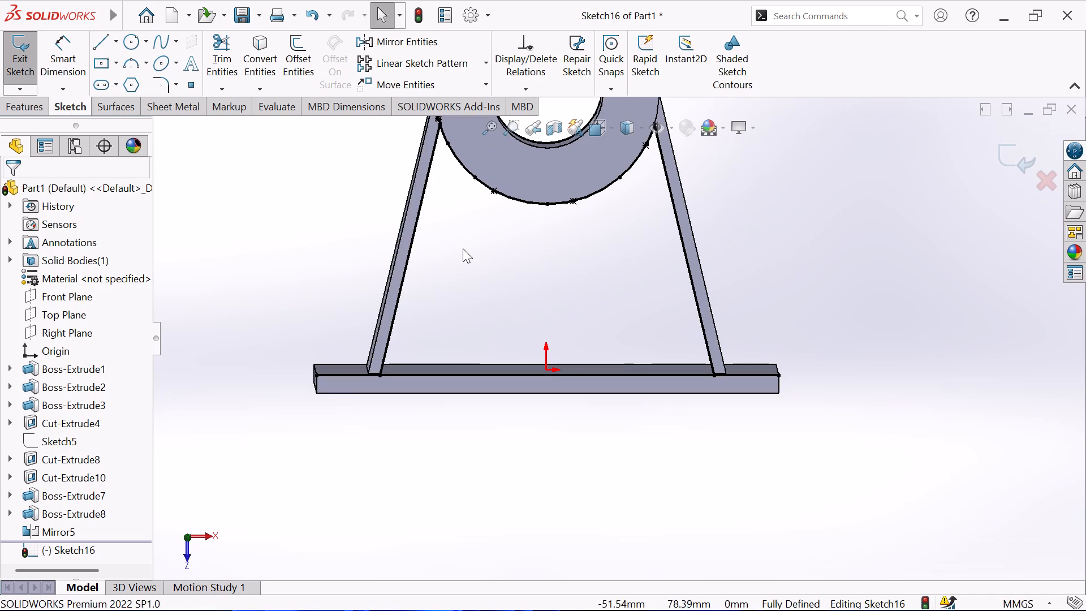
left_click(219, 60)
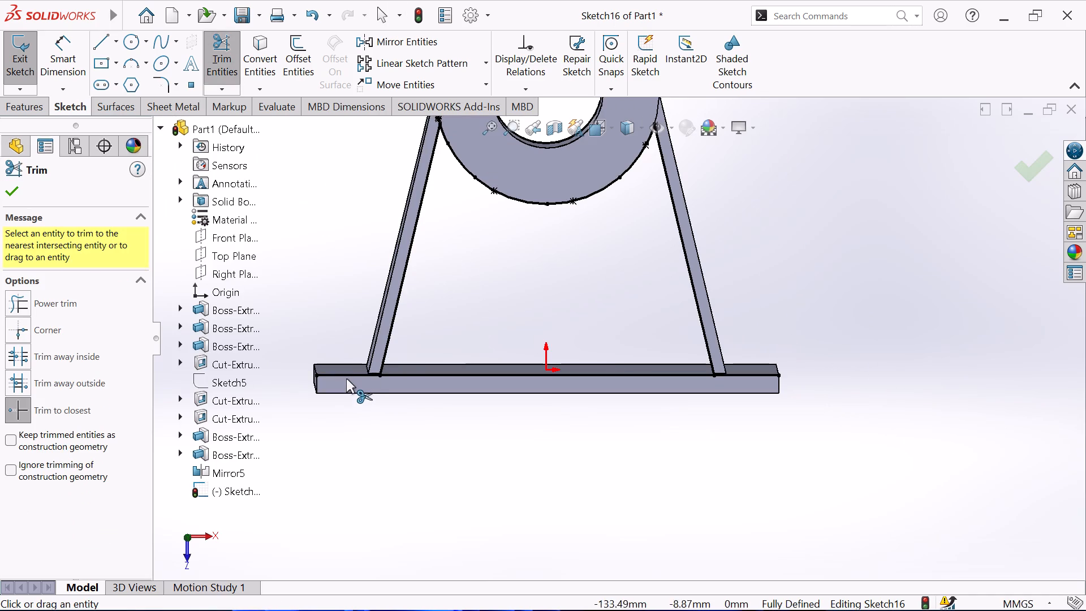
left_click(344, 374)
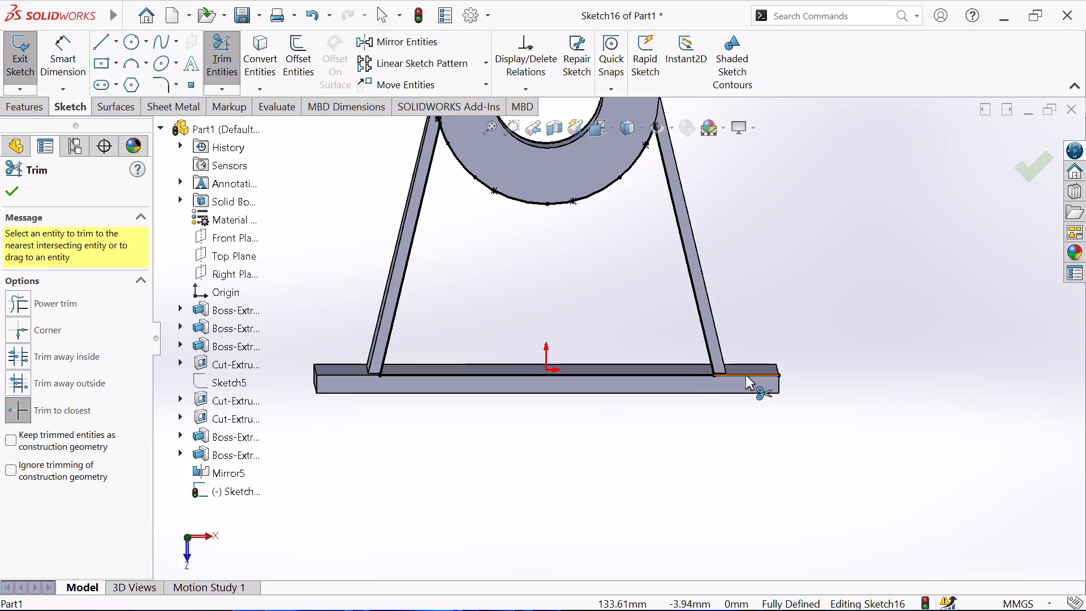
left_click(745, 375)
right_click(766, 305)
left_click(815, 360)
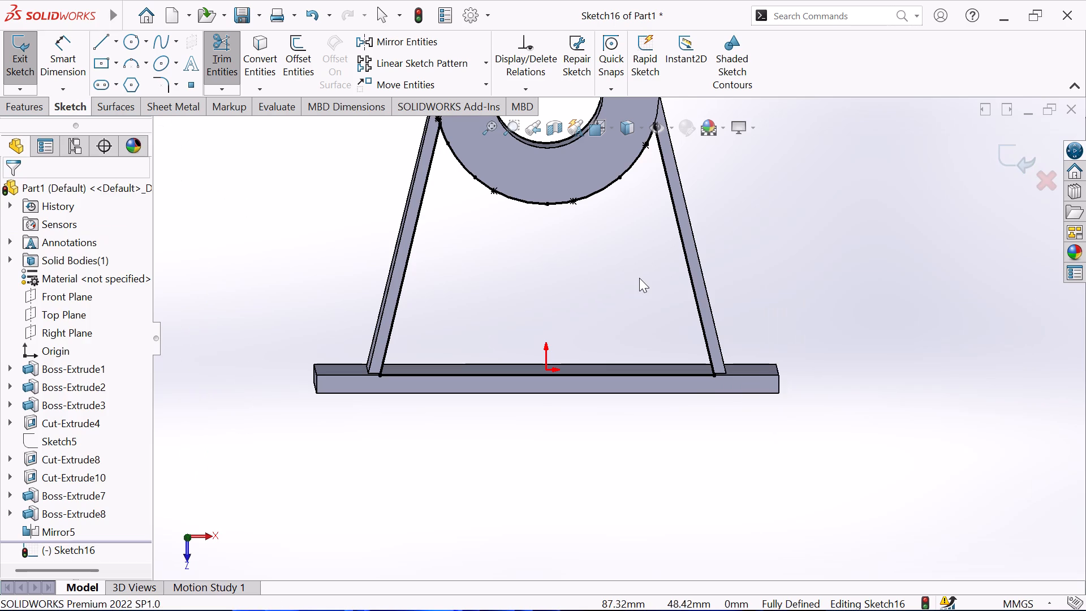
Sketch a sloping line about 140 mm long from the ring's lower arc to the base line, beside the +X support.
key("ctrl+8")
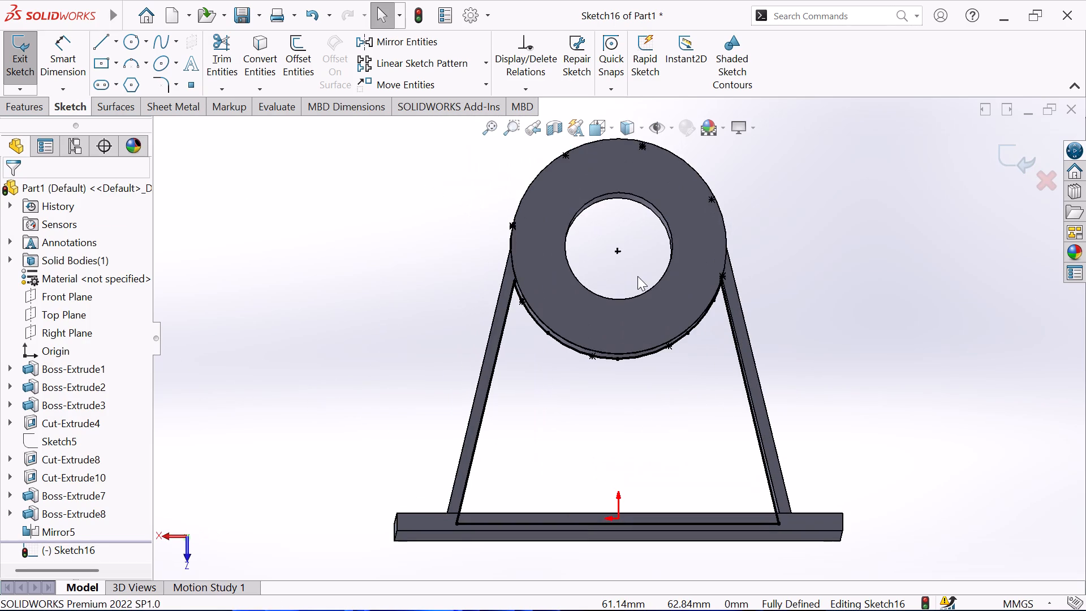
scroll(644, 368, "down", 1)
middle_click_drag(630, 402, 683, 399)
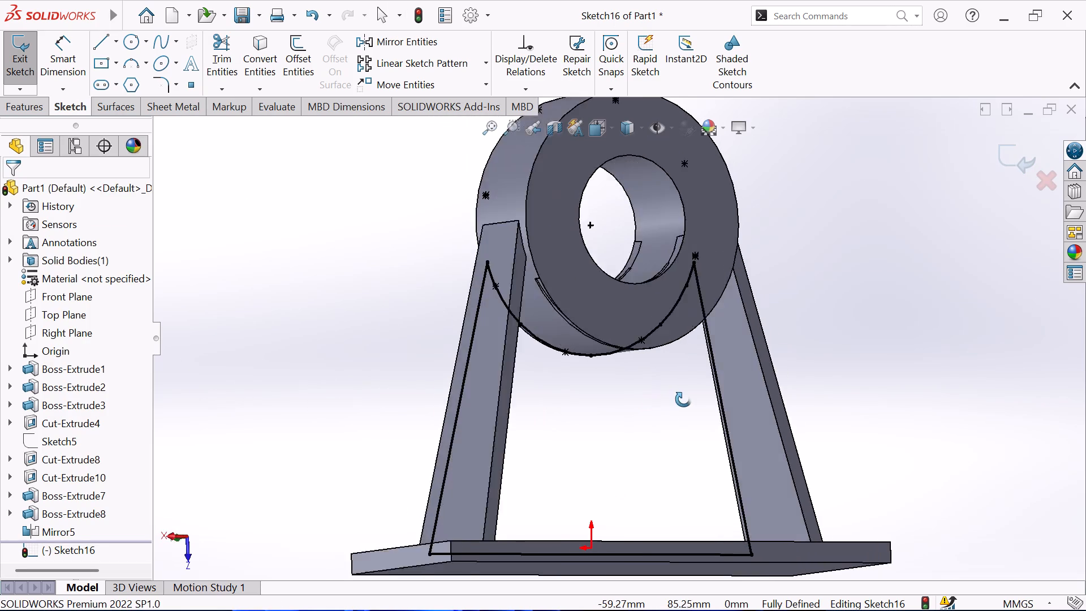
middle_click_drag(683, 399, 866, 433)
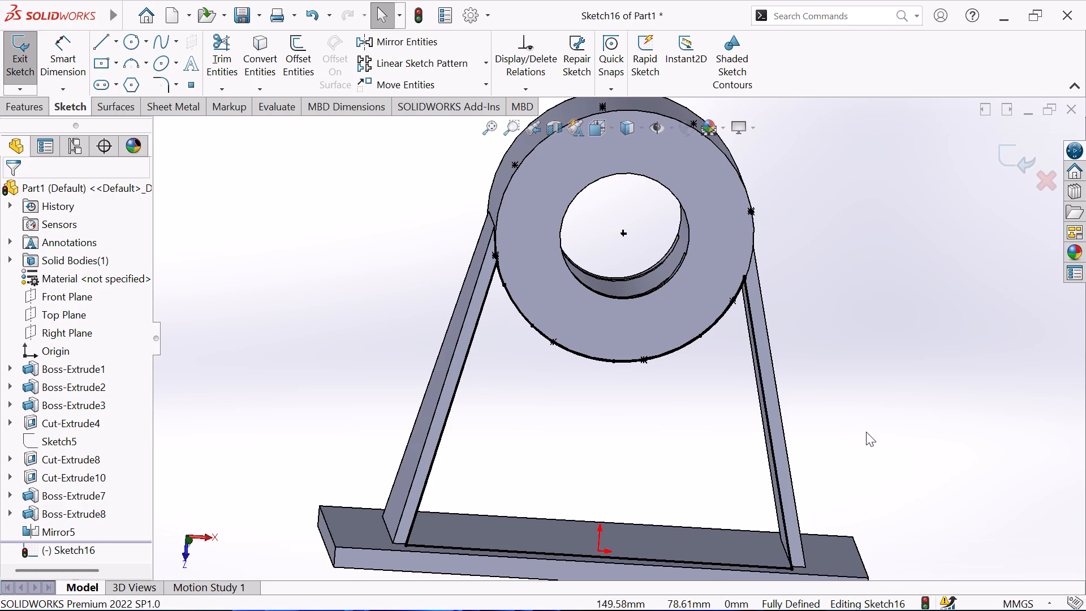
key("ctrl+8")
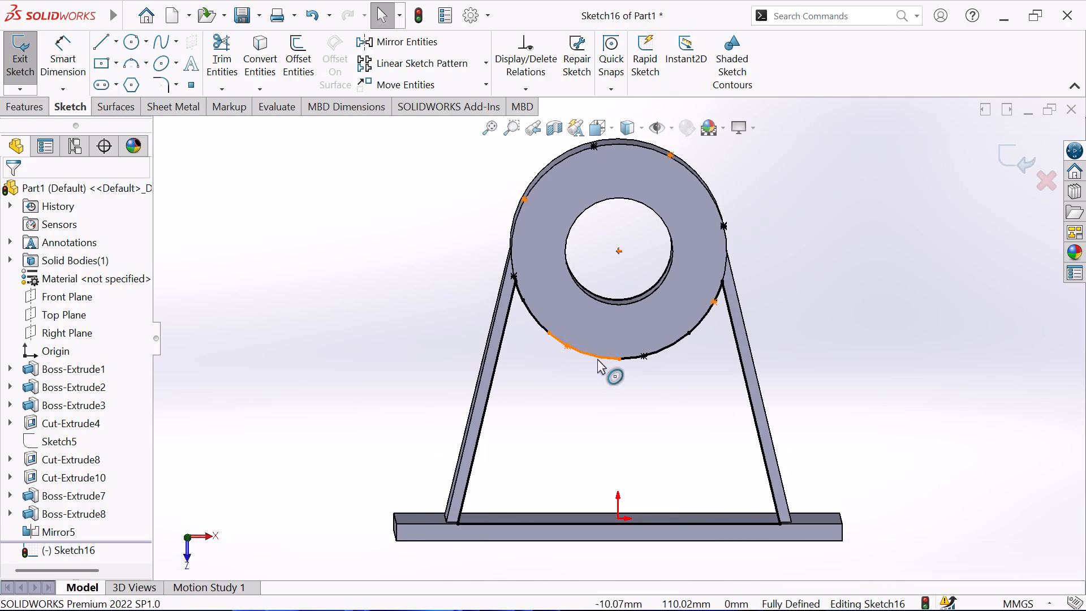
left_click(105, 39)
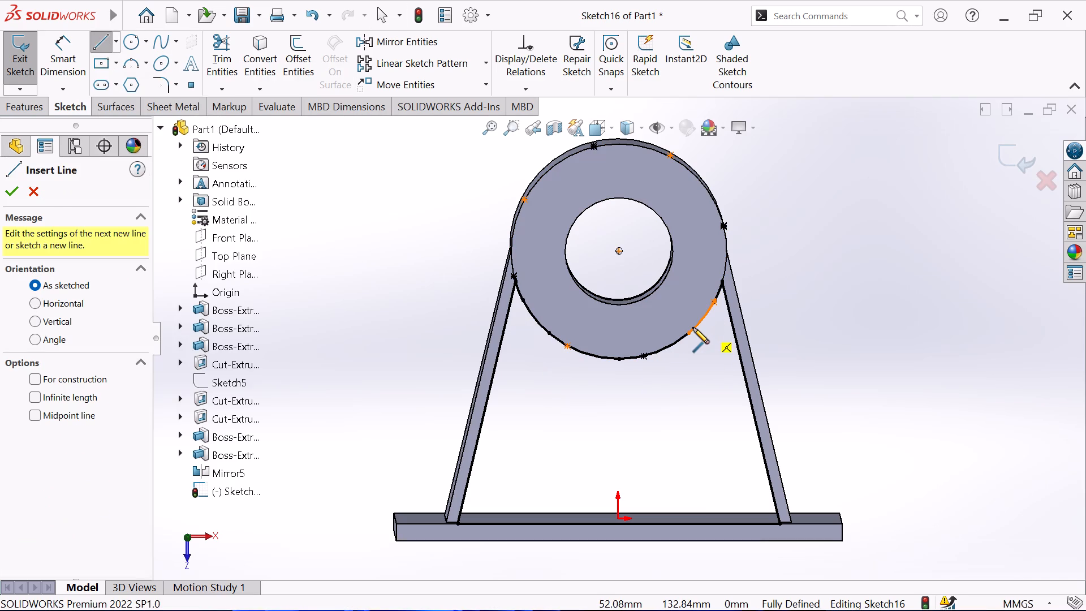
left_click(693, 328)
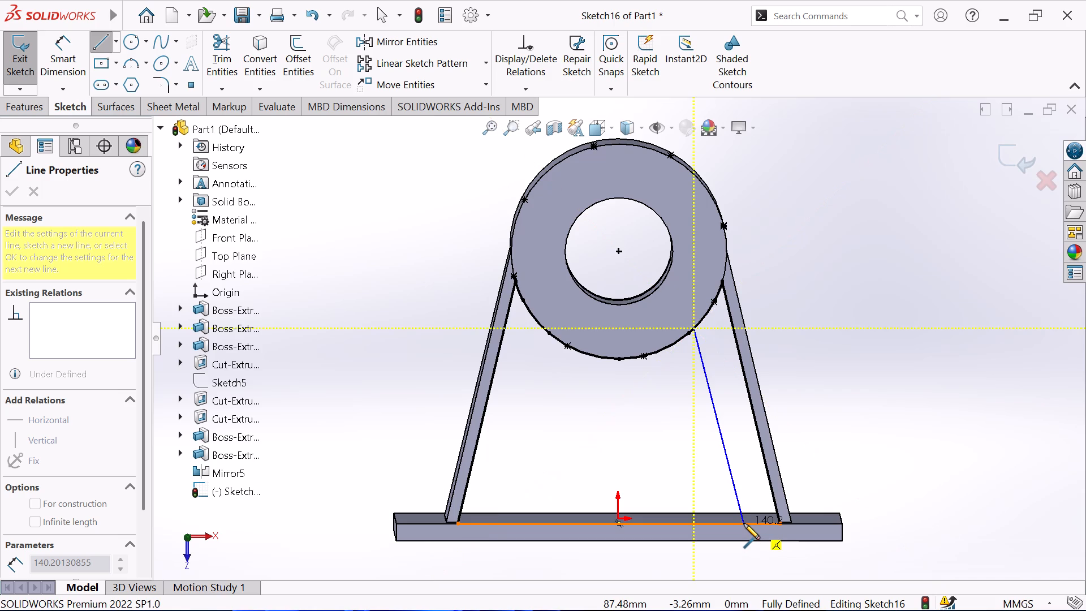
left_click(744, 523)
right_click(846, 448)
left_click(885, 407)
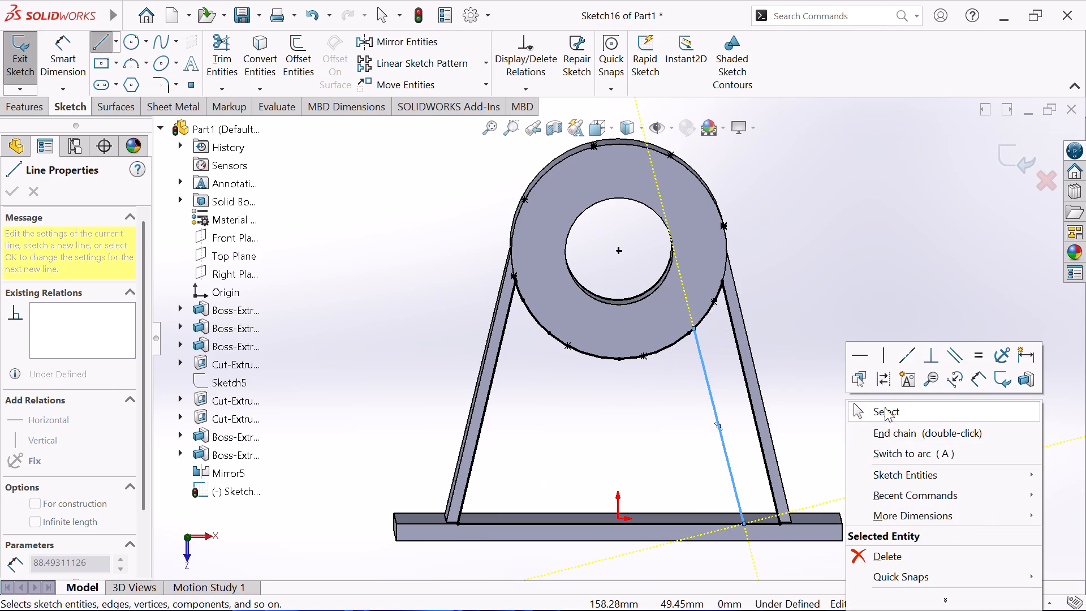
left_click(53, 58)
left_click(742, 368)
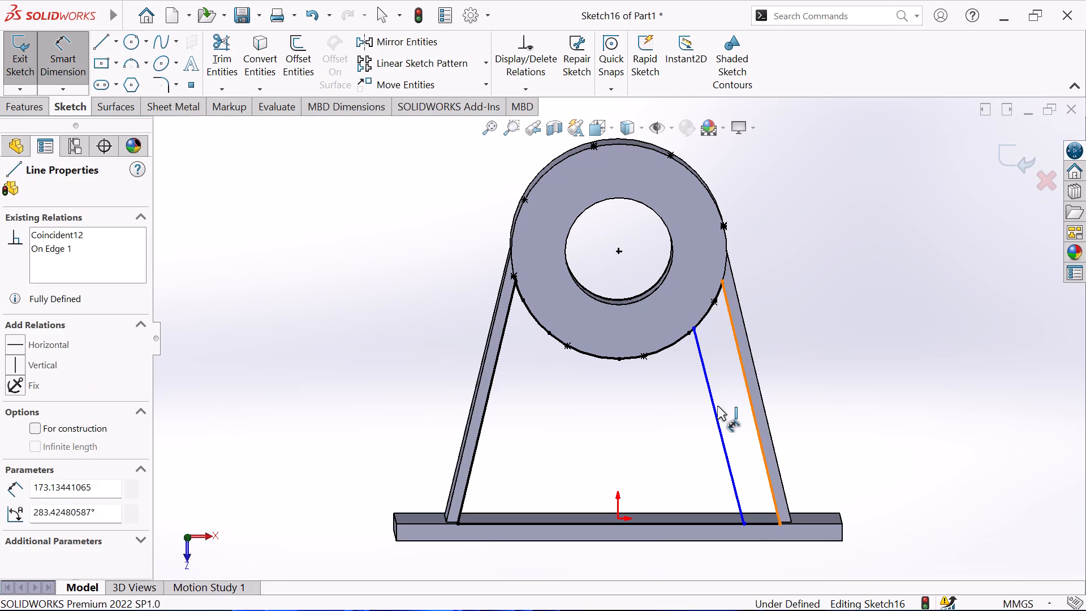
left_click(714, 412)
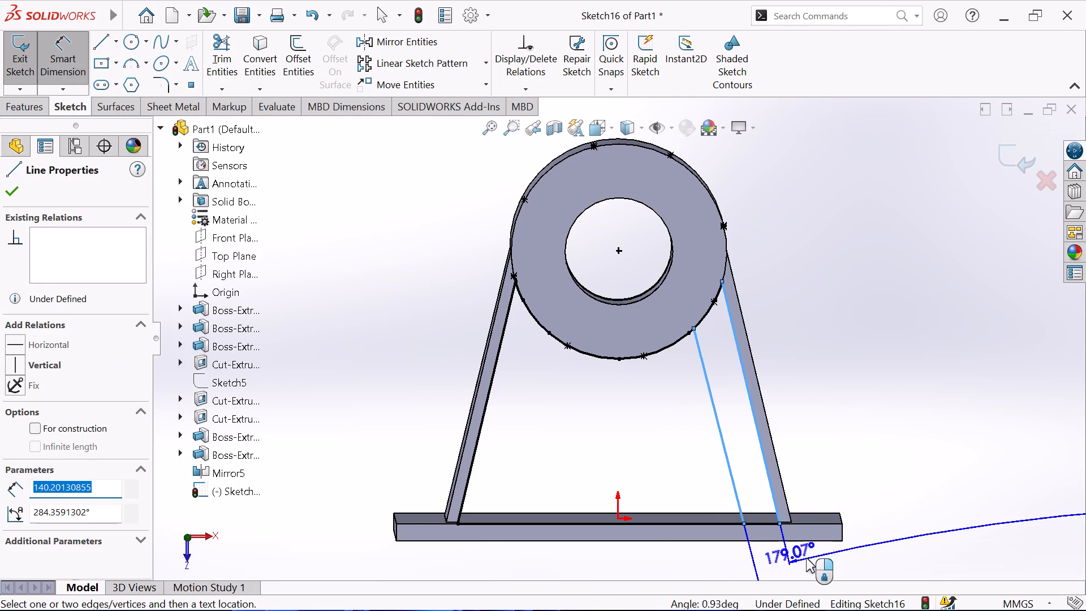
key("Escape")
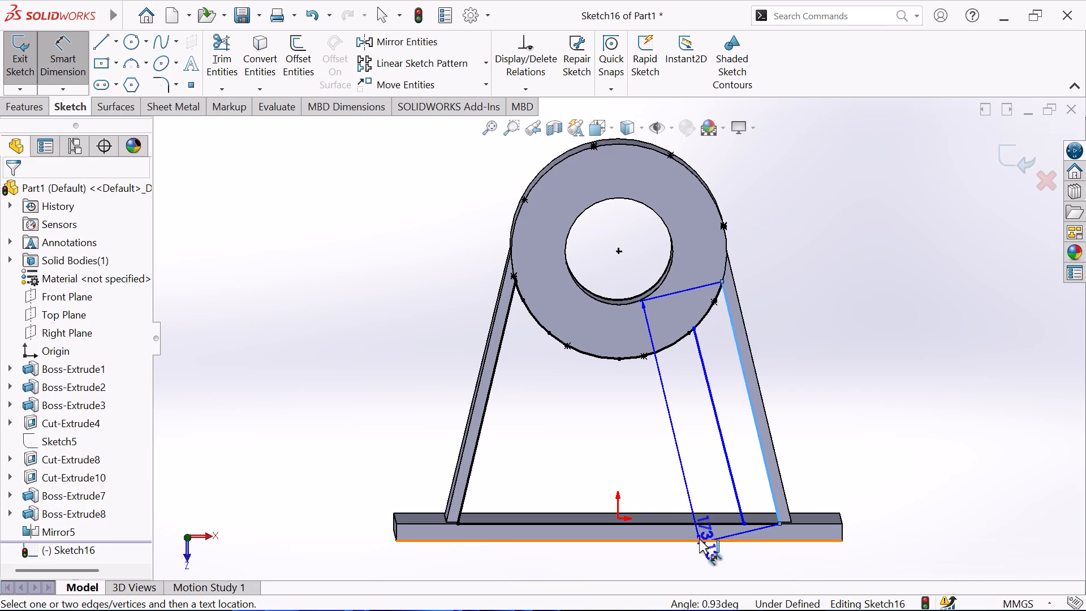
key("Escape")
Dimension the distance between the foot of the +X support line and the new line's lower end as 25 mm.
scroll(761, 545, "up", 2)
scroll(768, 513, "down", 1)
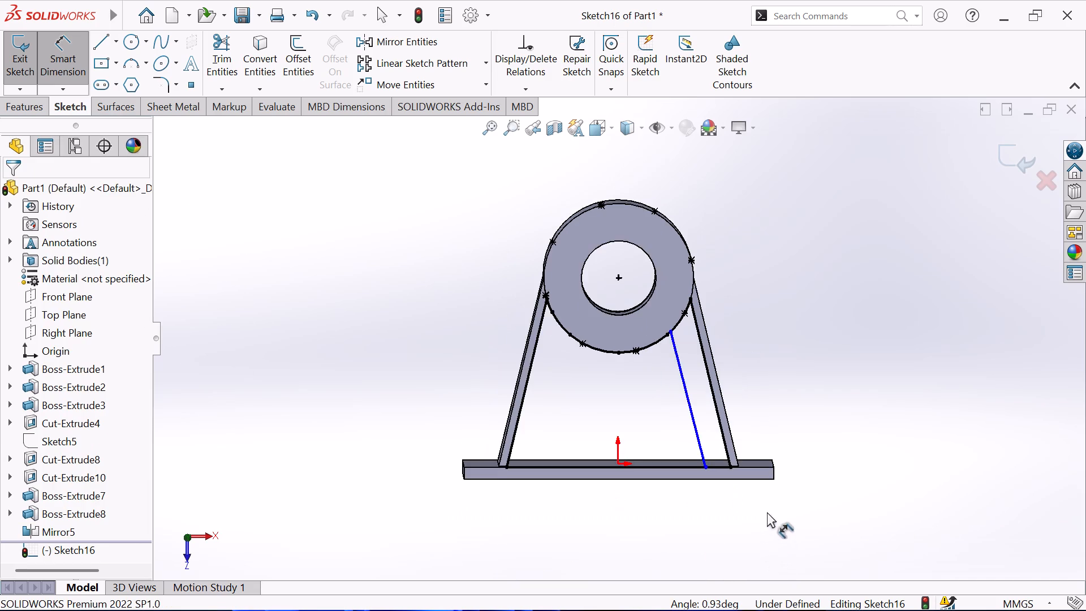
scroll(767, 512, "down", 1)
left_click(698, 429)
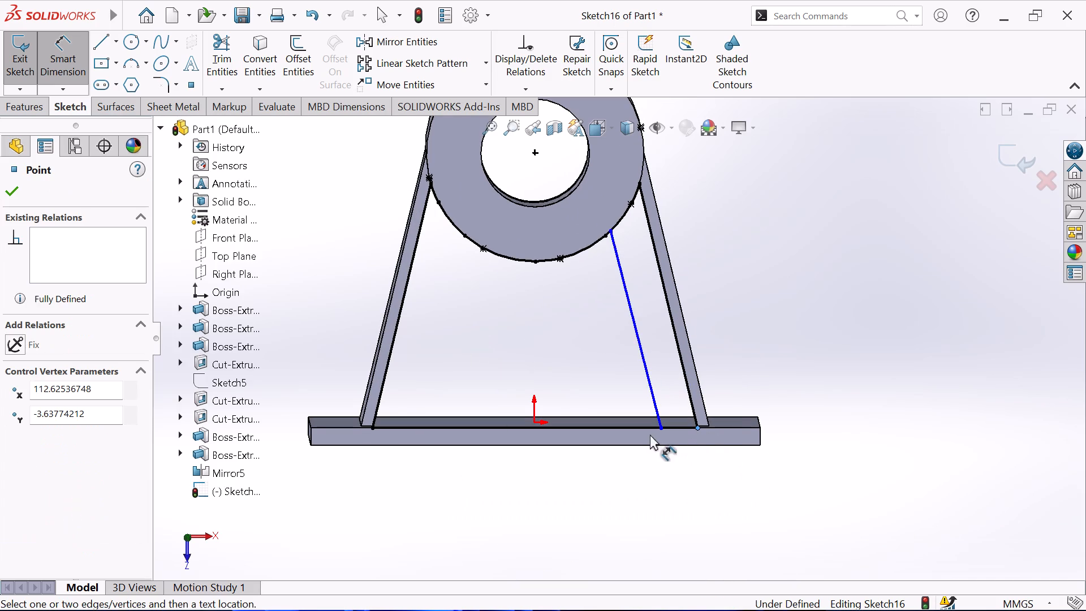
left_click(660, 427)
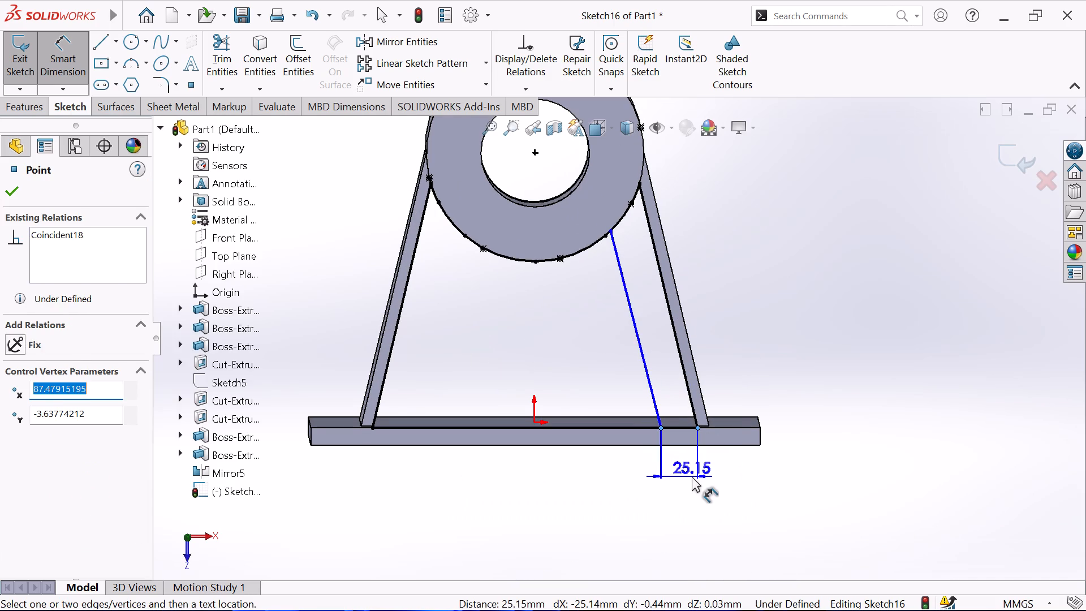
left_click(692, 476)
type("25")
key("Return")
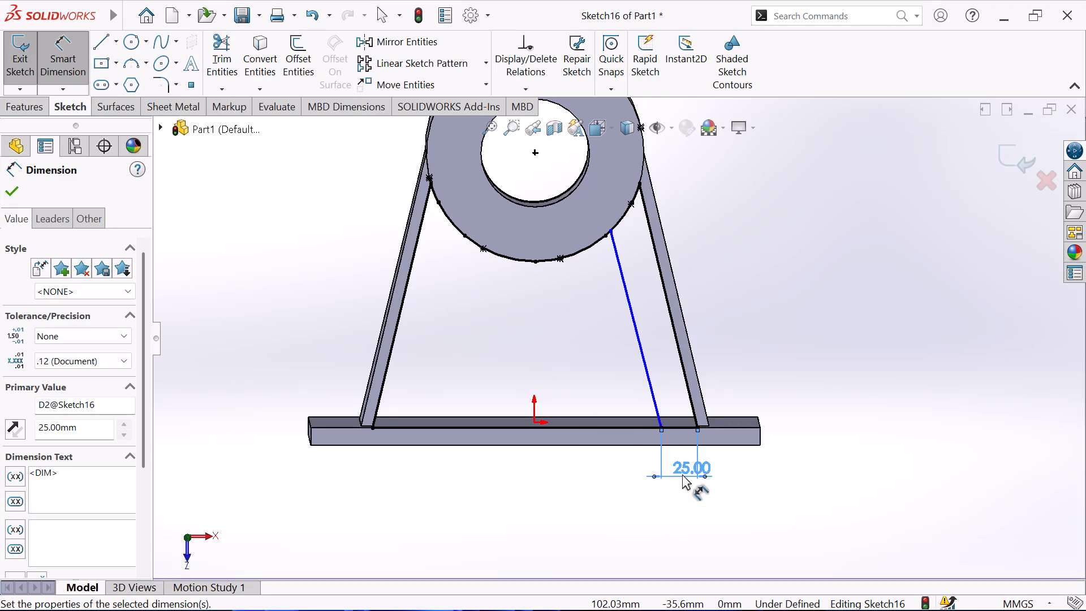
Dimension the distance between the upper ends of the +X support line and the neighbouring sloping line.
scroll(619, 179, "up", 1)
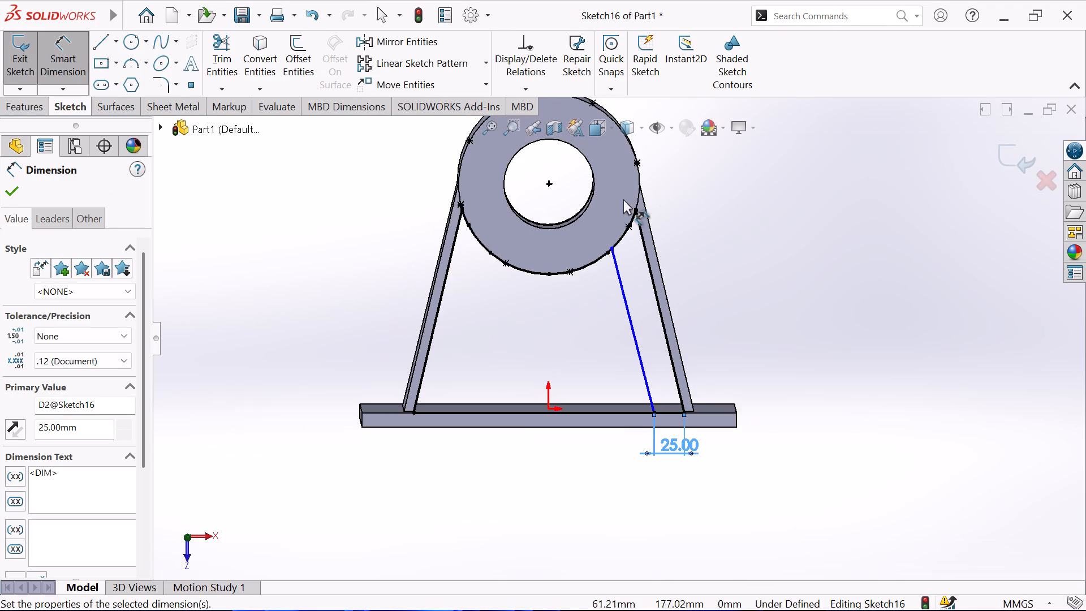
scroll(623, 203, "down", 1)
left_click(636, 214)
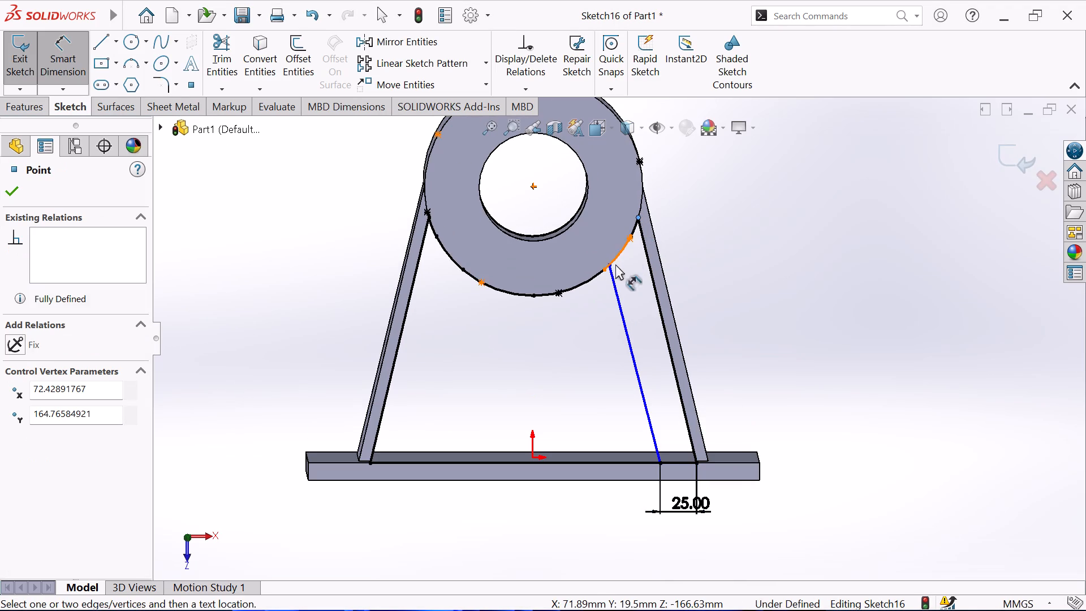
left_click(610, 264)
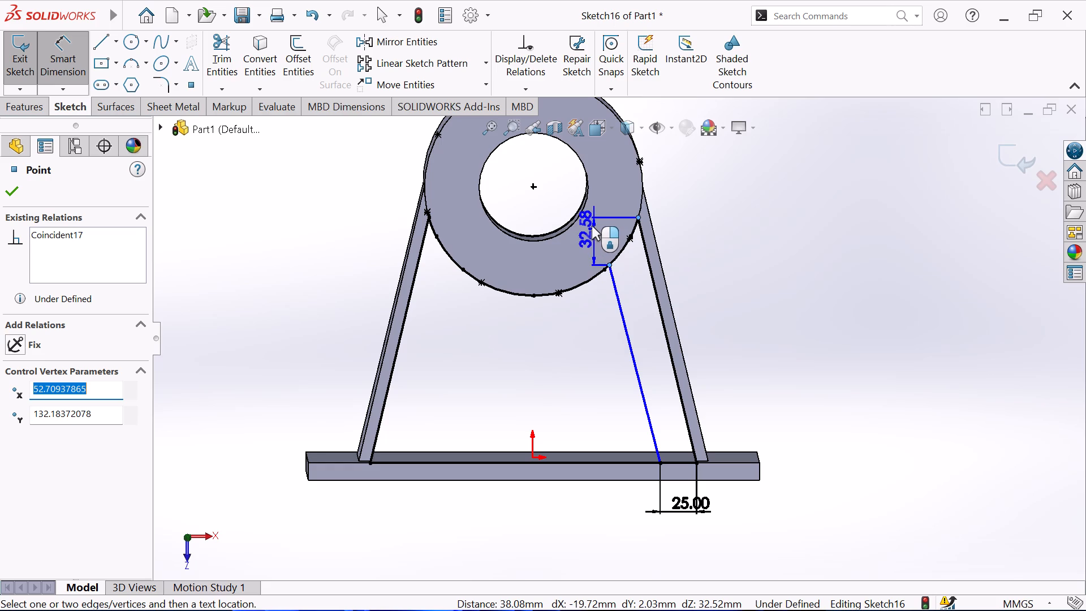
left_click(602, 209)
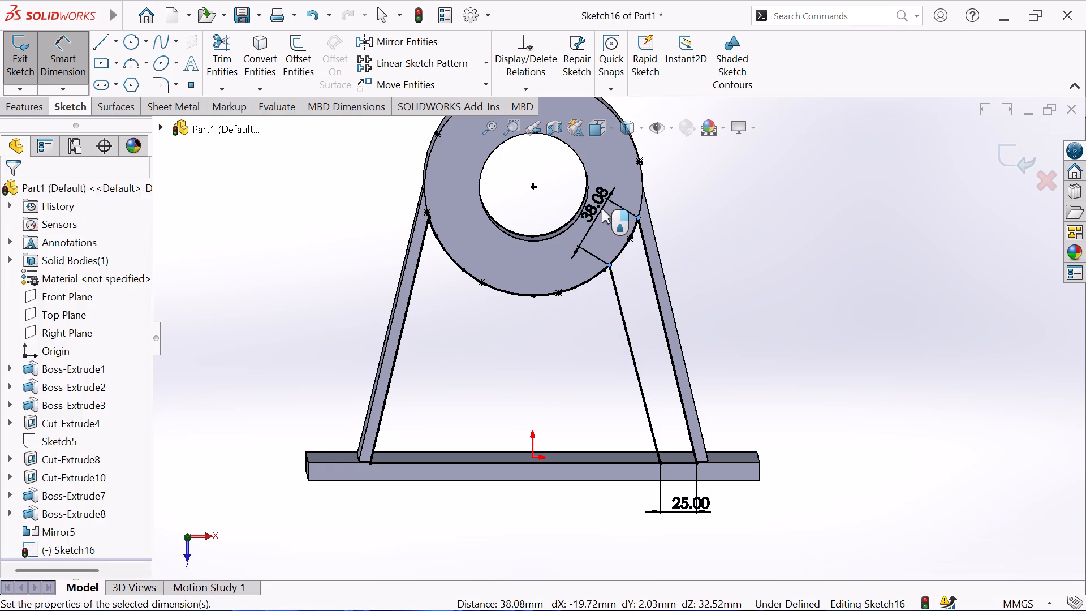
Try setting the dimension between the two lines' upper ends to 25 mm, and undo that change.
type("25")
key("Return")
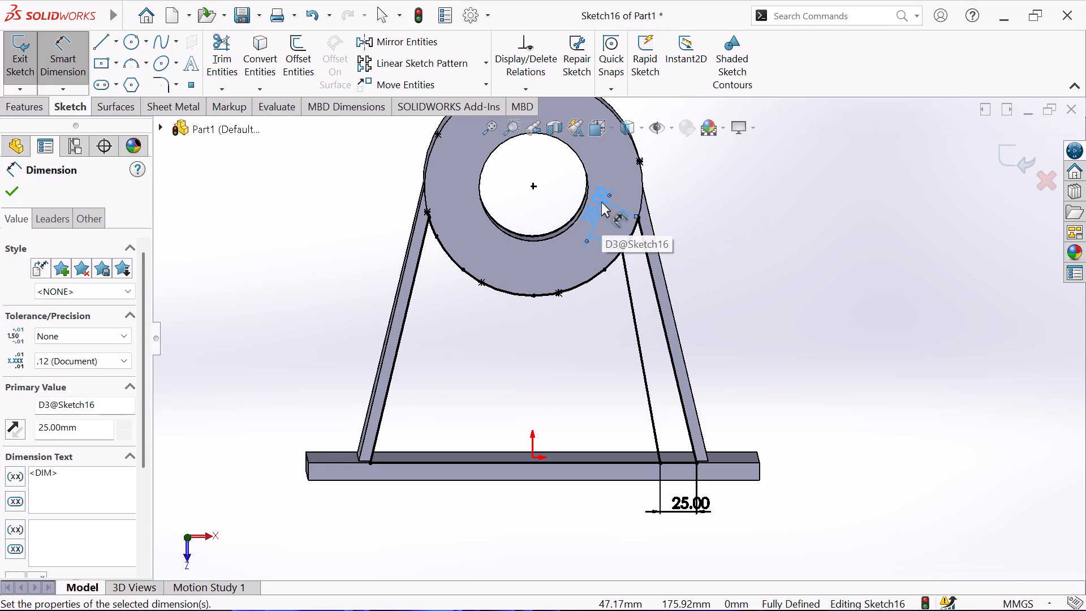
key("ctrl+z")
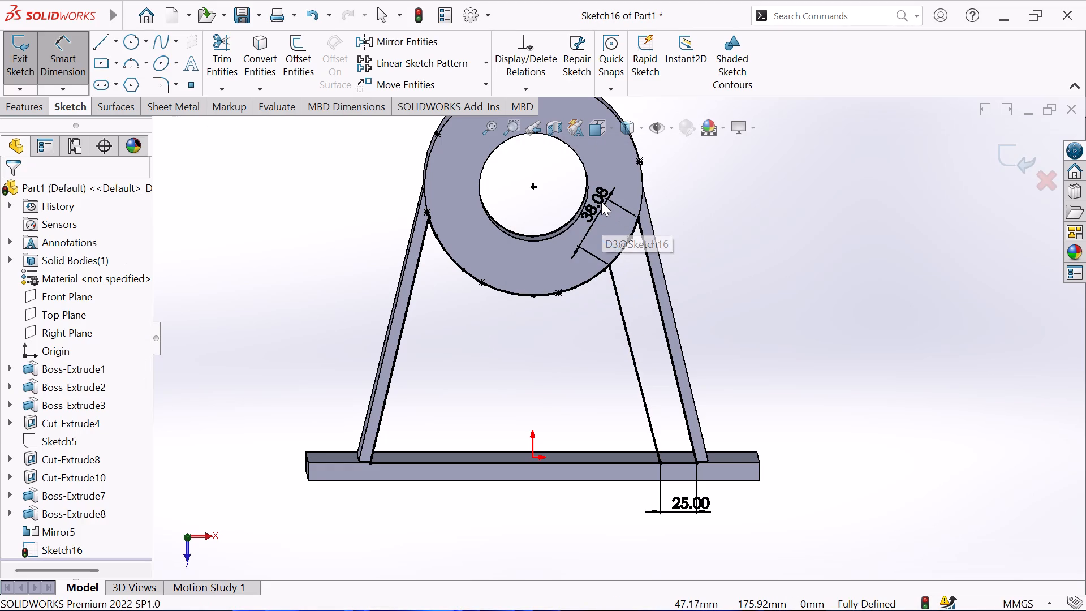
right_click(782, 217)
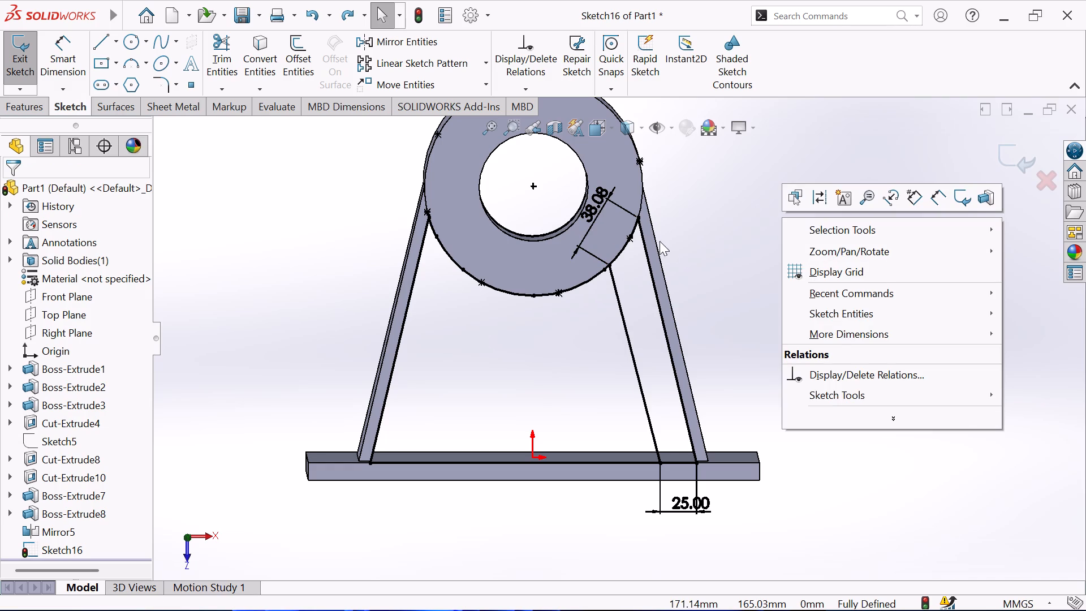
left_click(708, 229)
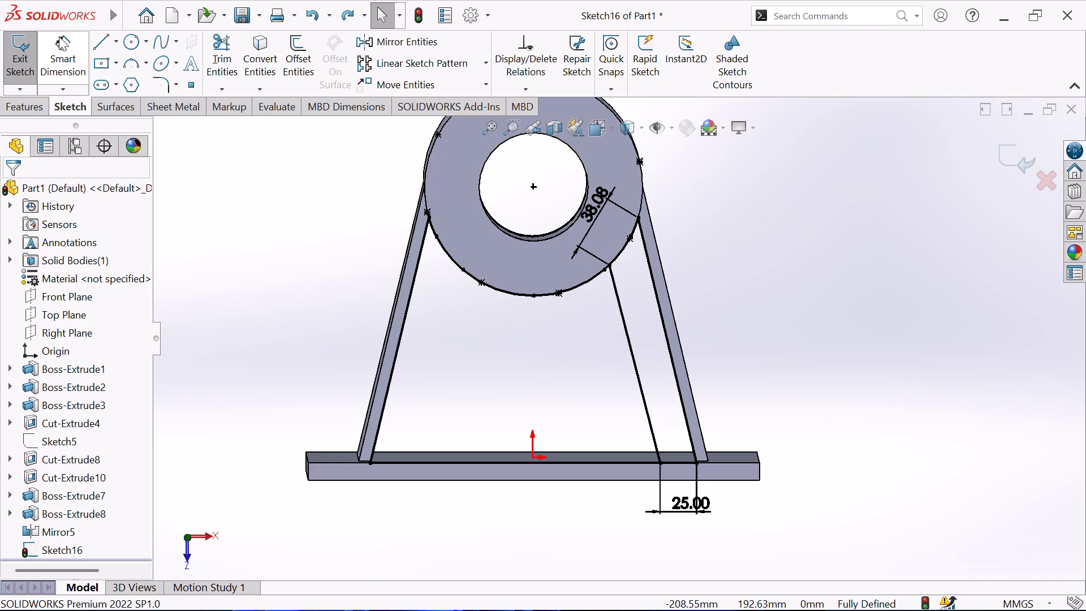
Sketch a horizontal line about 234 mm long above the base plate, from the inner sloping line past the -X support.
left_click(98, 36)
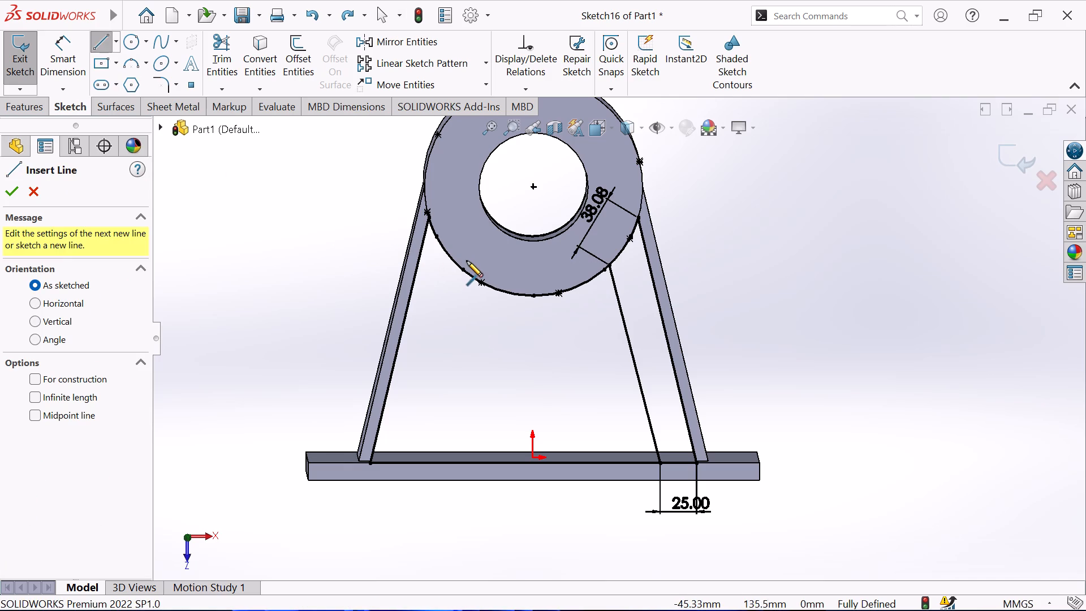
key("Escape")
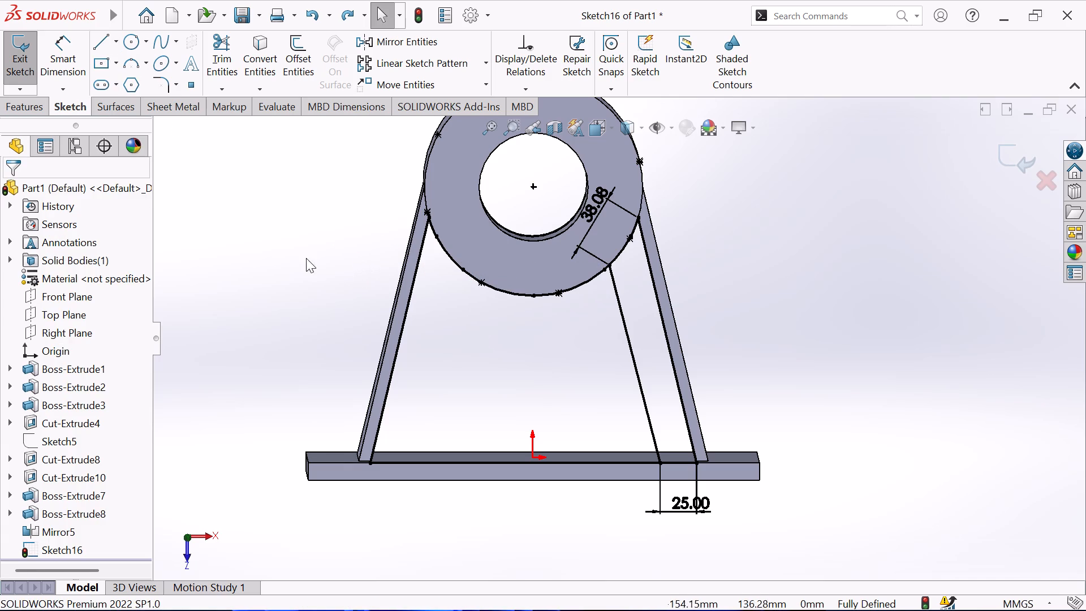
left_click(100, 42)
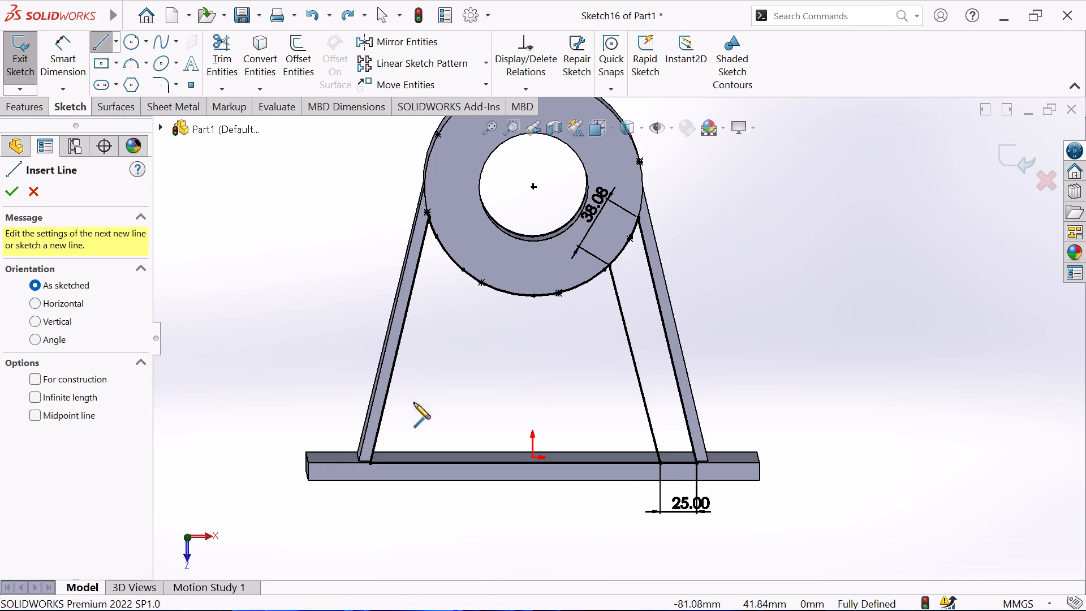
left_click(650, 431)
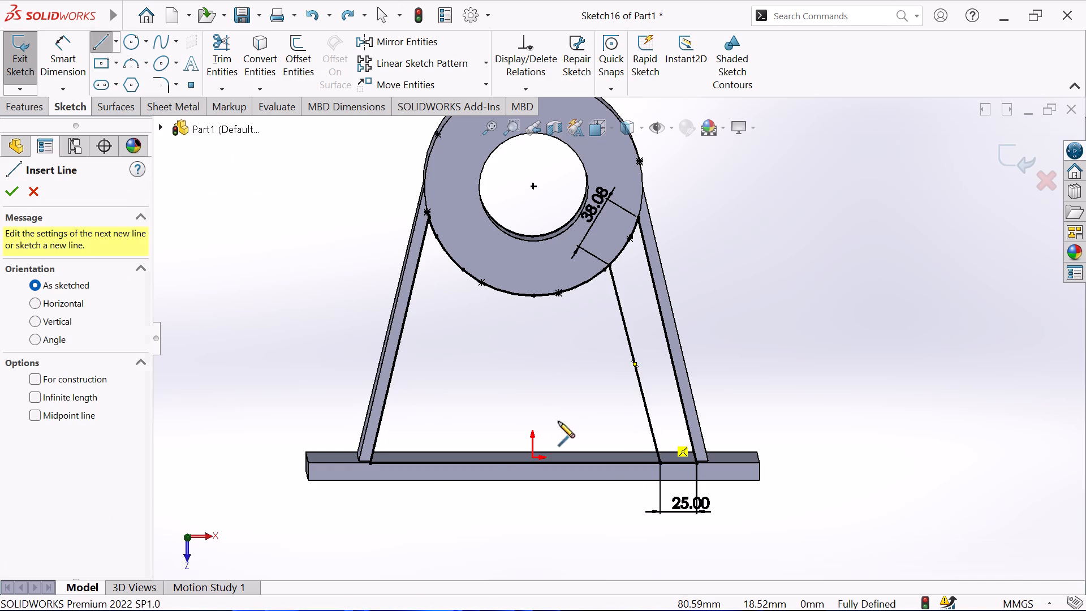
left_click(312, 430)
right_click(328, 362)
left_click(357, 374)
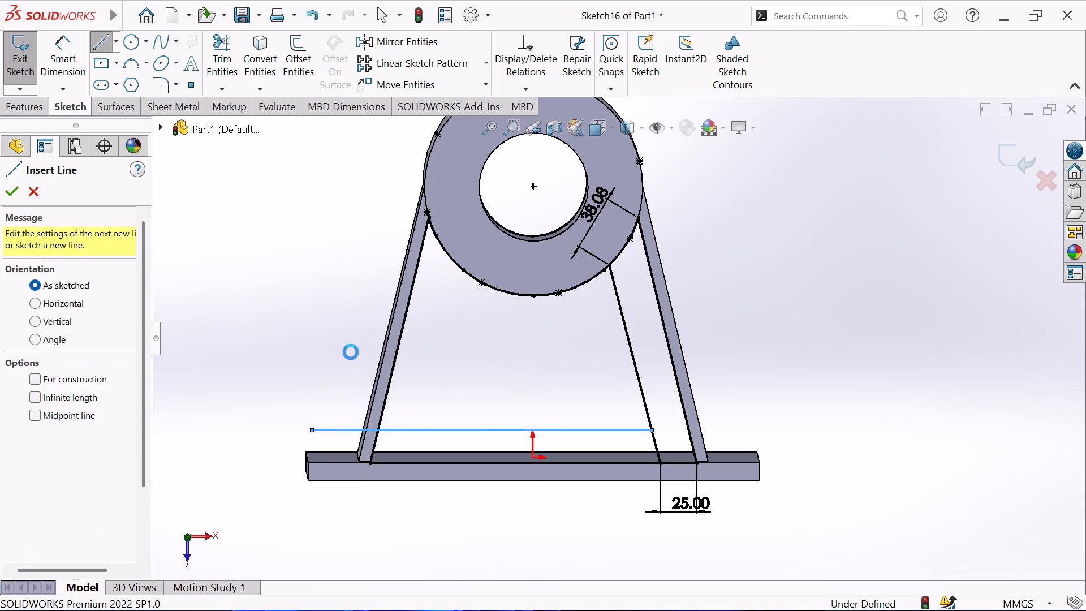
Trim the part of the horizontal line that extends outside the -X support line.
left_click(227, 48)
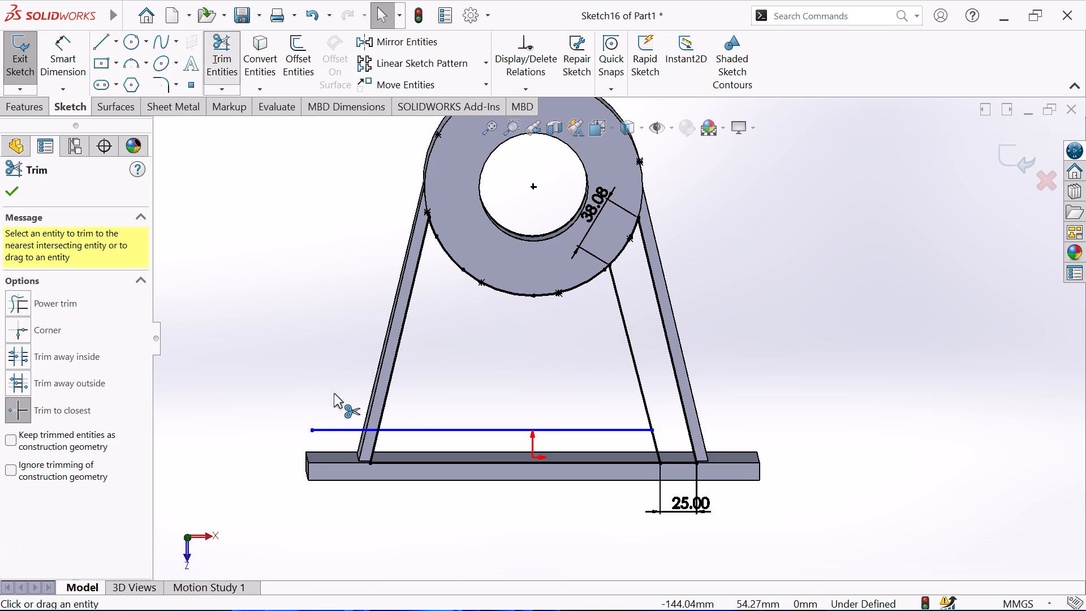
left_click(342, 430)
right_click(313, 350)
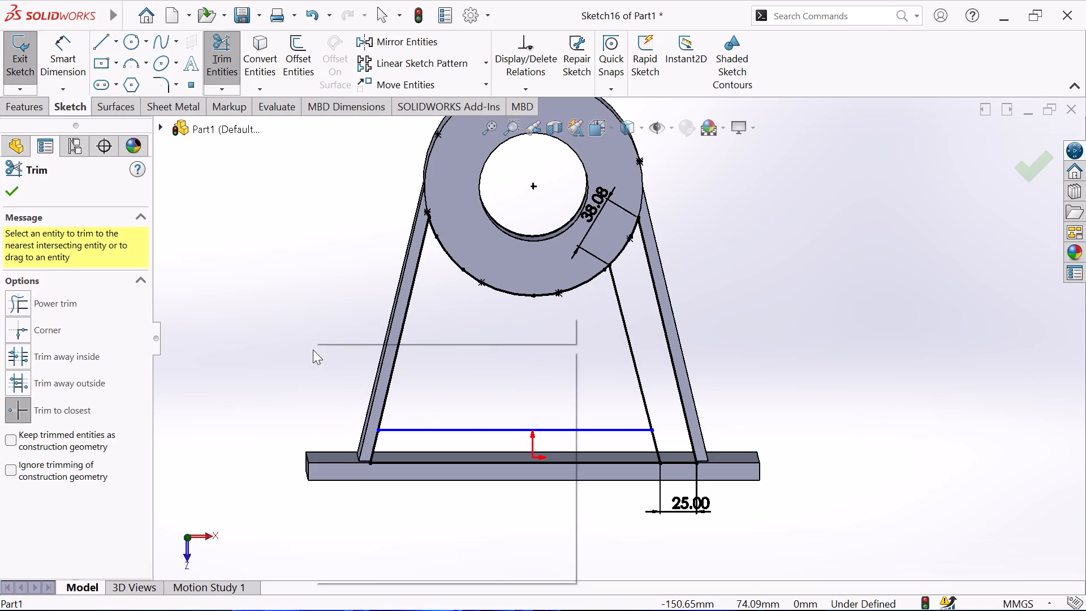
left_click(339, 403)
Dimension the distance between the horizontal line and the base plate line as 18 mm.
left_click(50, 38)
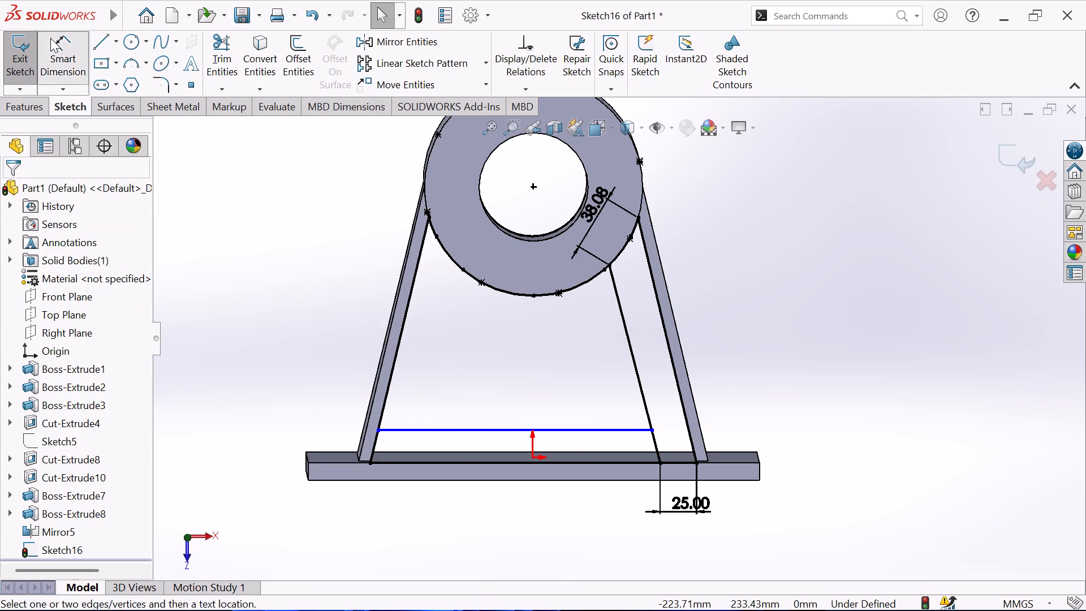
left_click(402, 431)
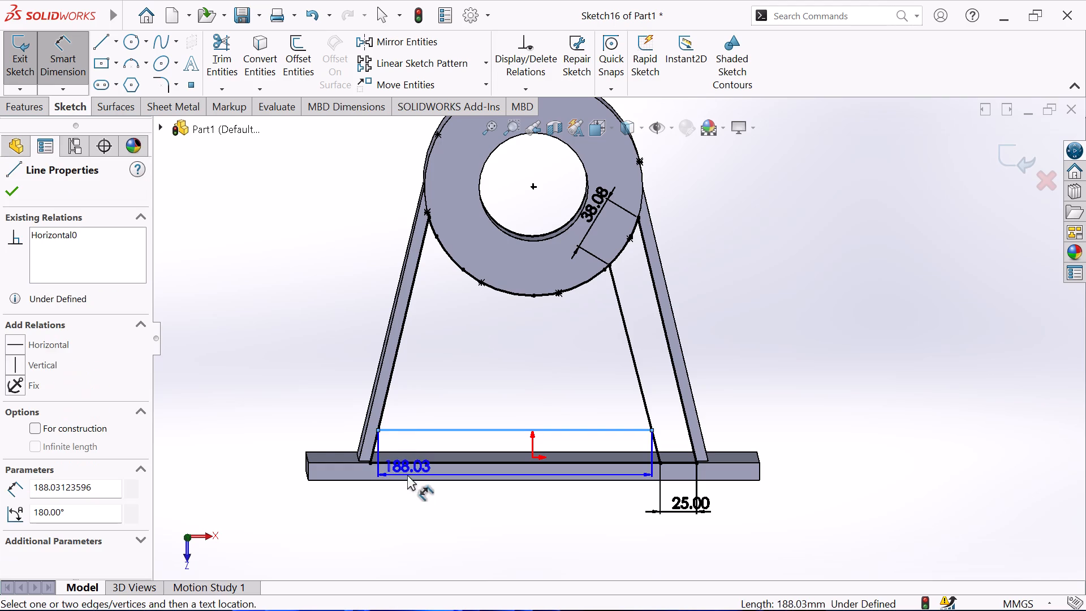
left_click(421, 464)
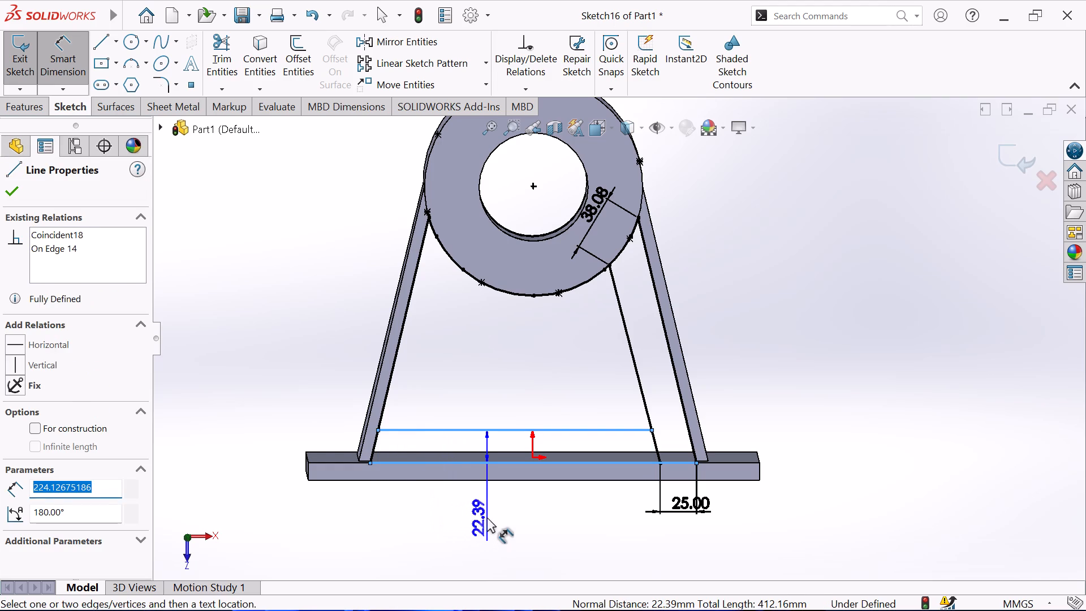
left_click(487, 517)
key("1")
key("8")
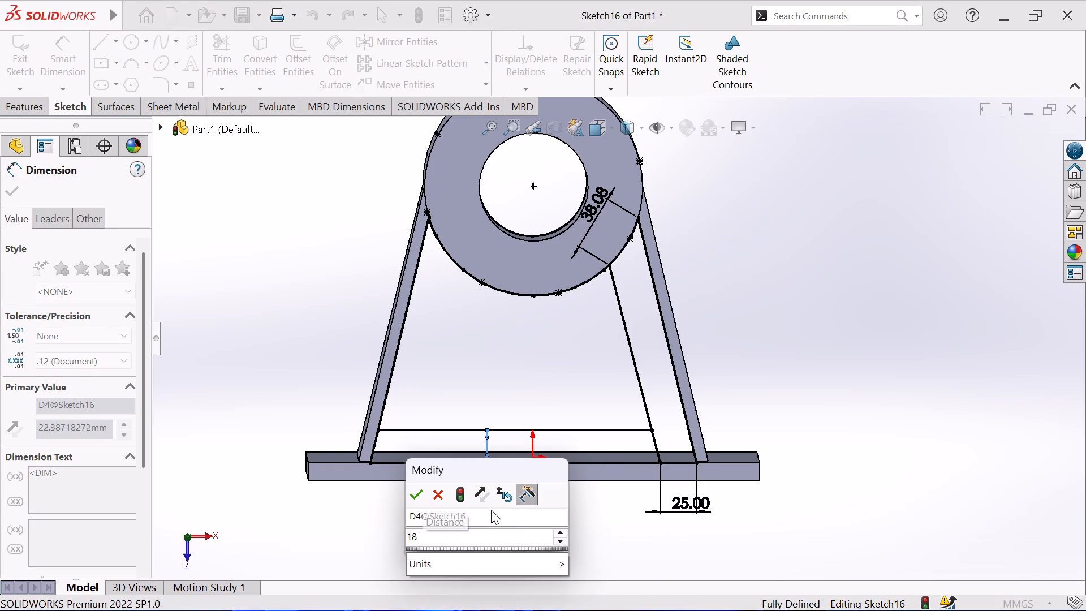
key("Return")
right_click(835, 412)
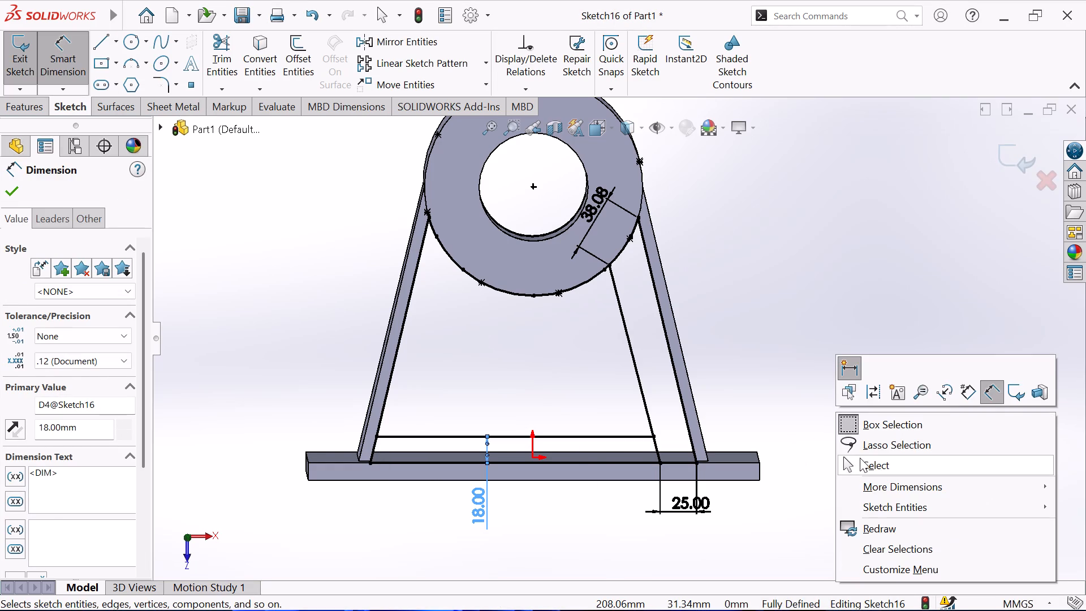
left_click(865, 462)
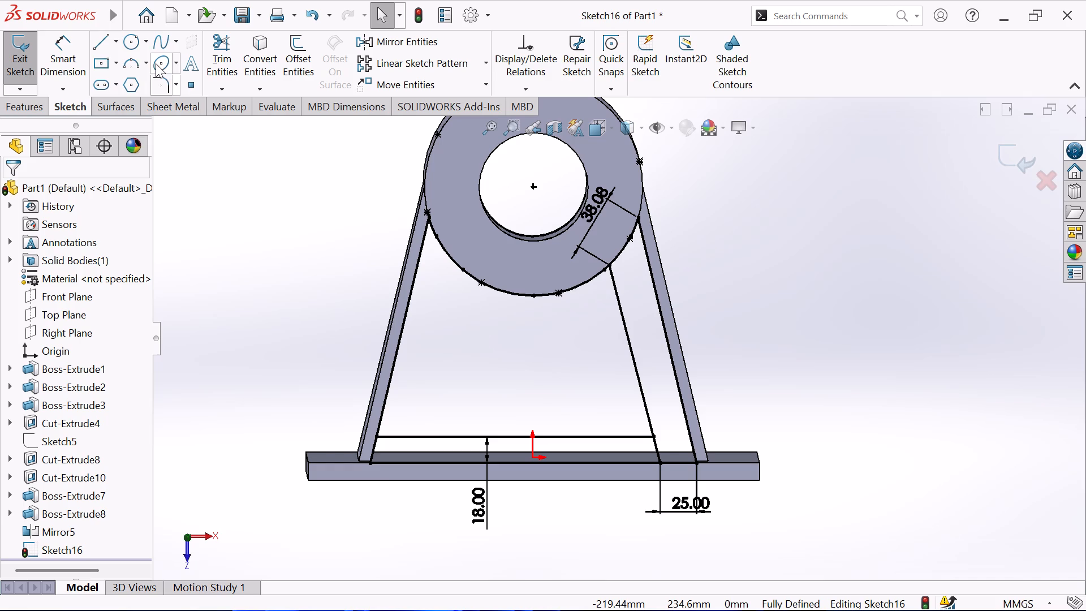
Sketch a short vertical centerline in line with the ring's centre, between the ring and the horizontal line.
left_click(116, 39)
left_click(109, 83)
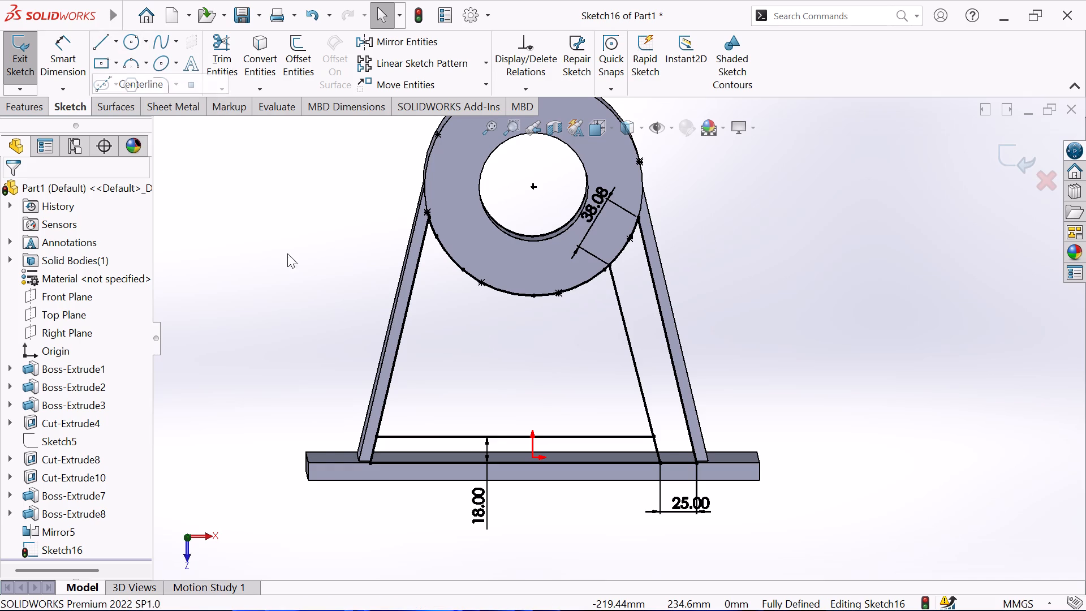
left_click(535, 350)
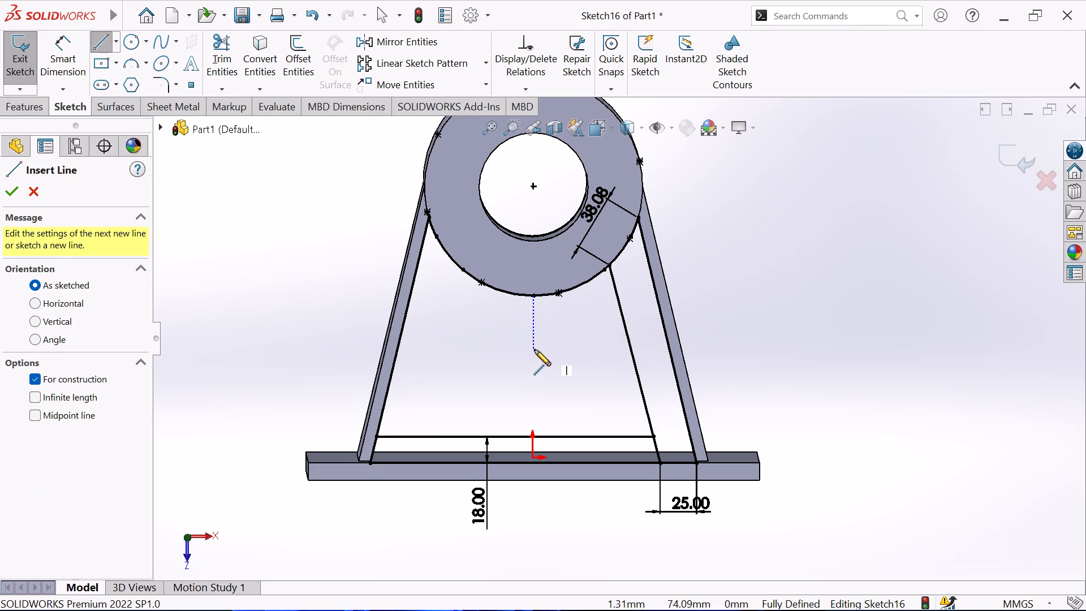
left_click(533, 413)
right_click(557, 352)
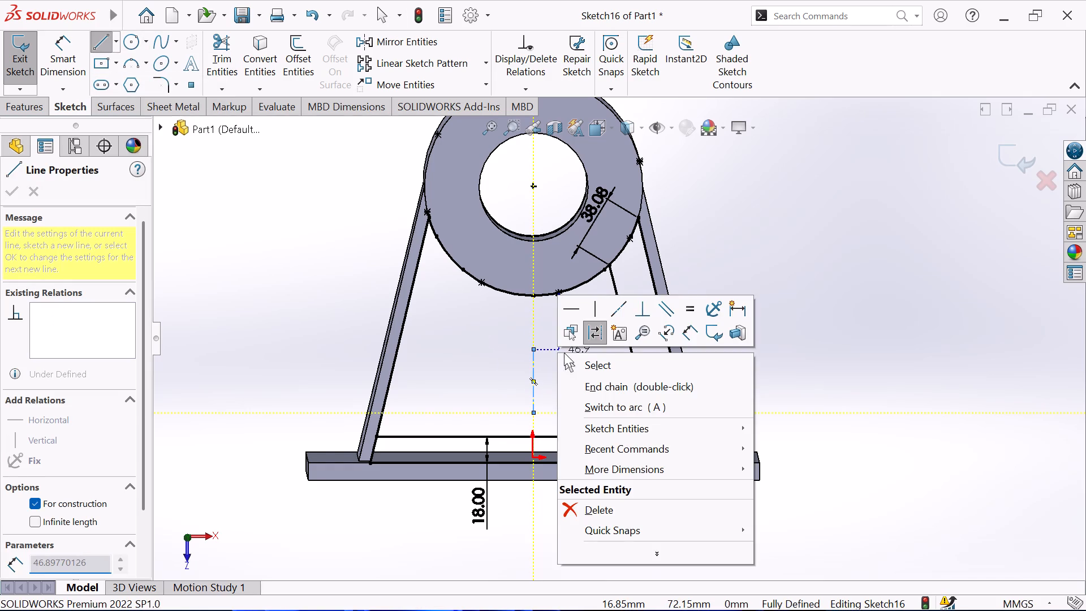
left_click(574, 366)
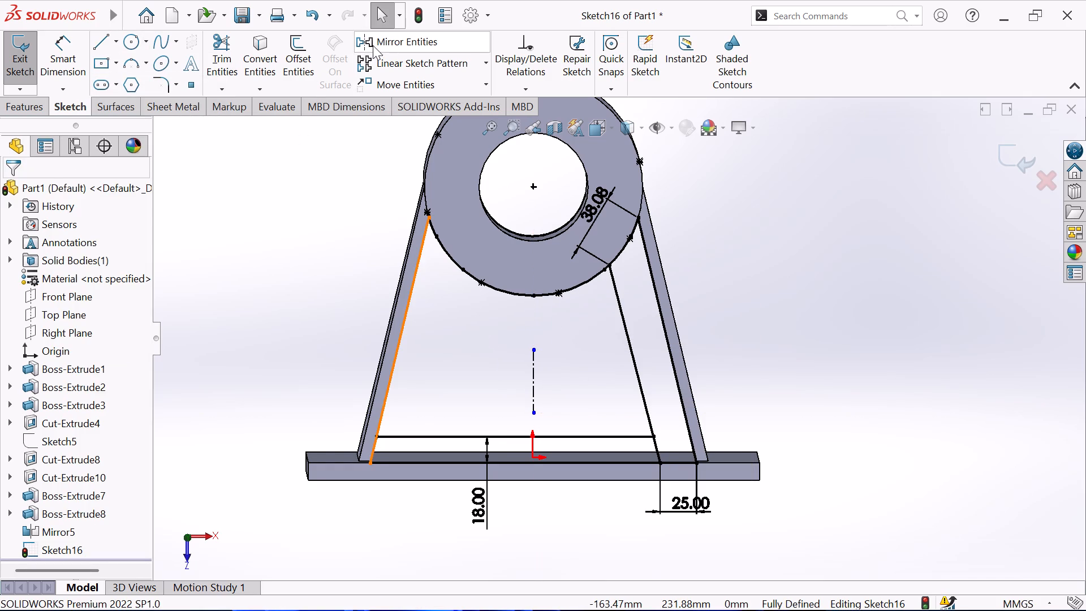
Mirror the inner sloping line beside the +X support about the vertical centerline.
left_click(373, 45)
left_click(626, 338)
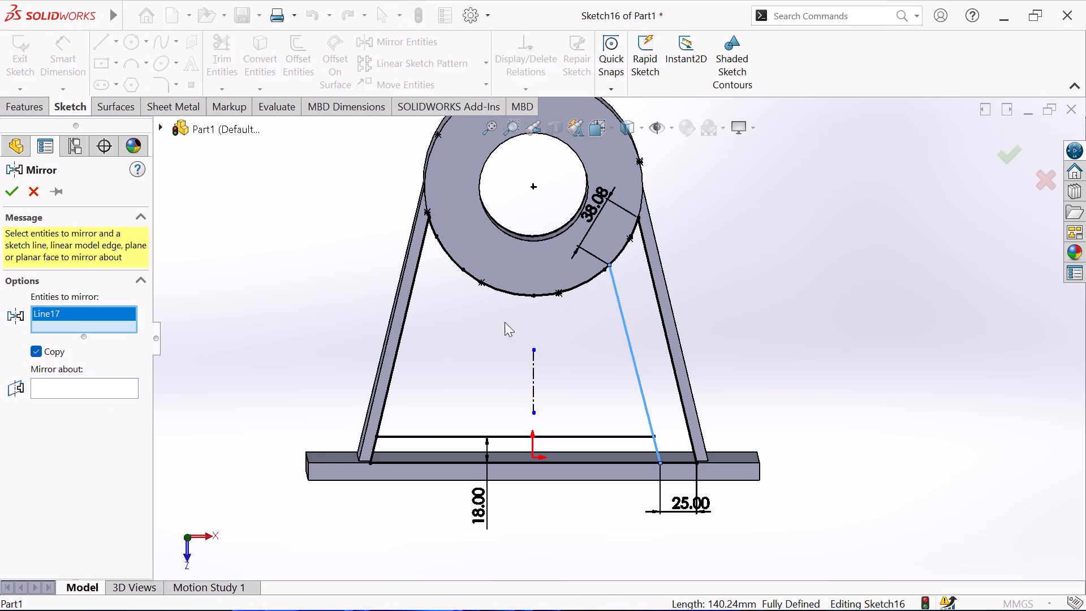
left_click(92, 390)
left_click(535, 379)
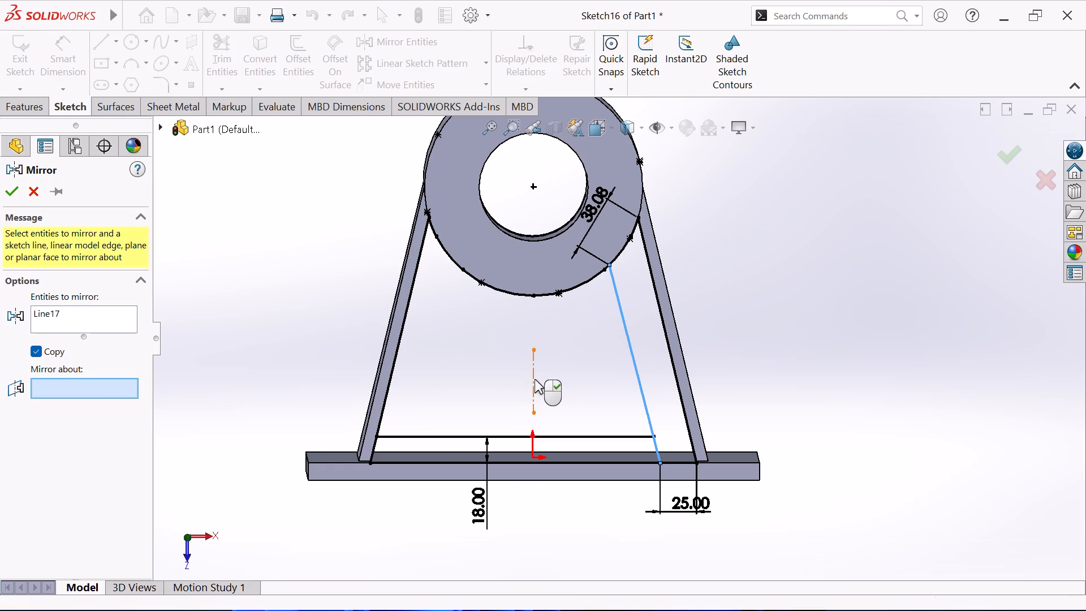
left_click(9, 188)
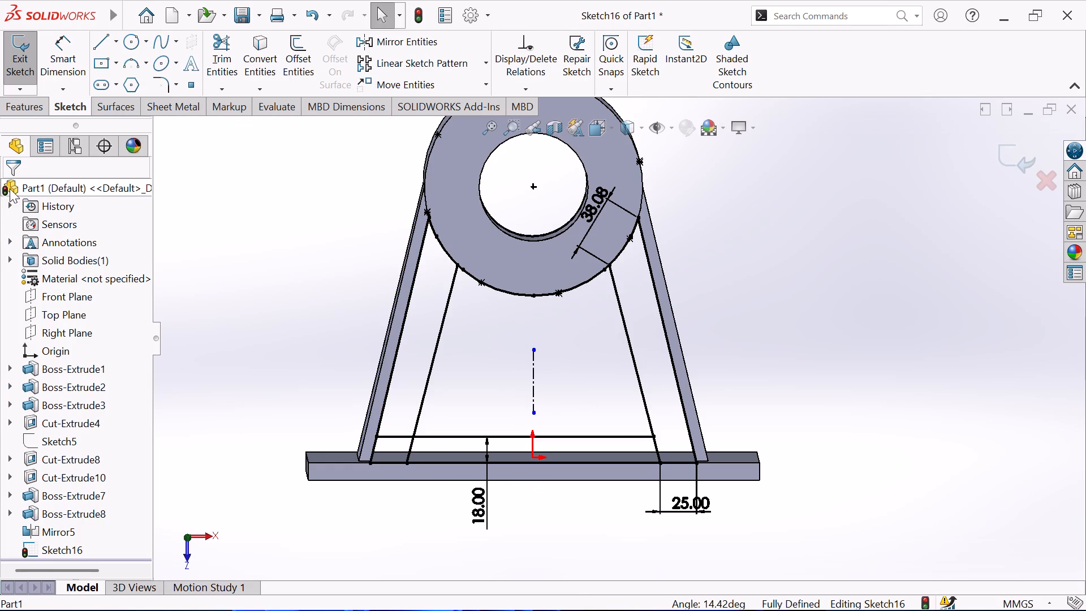
Trim both inner sloping lines below the horizontal line and the horizontal line's overhang towards the -X support.
left_click(213, 41)
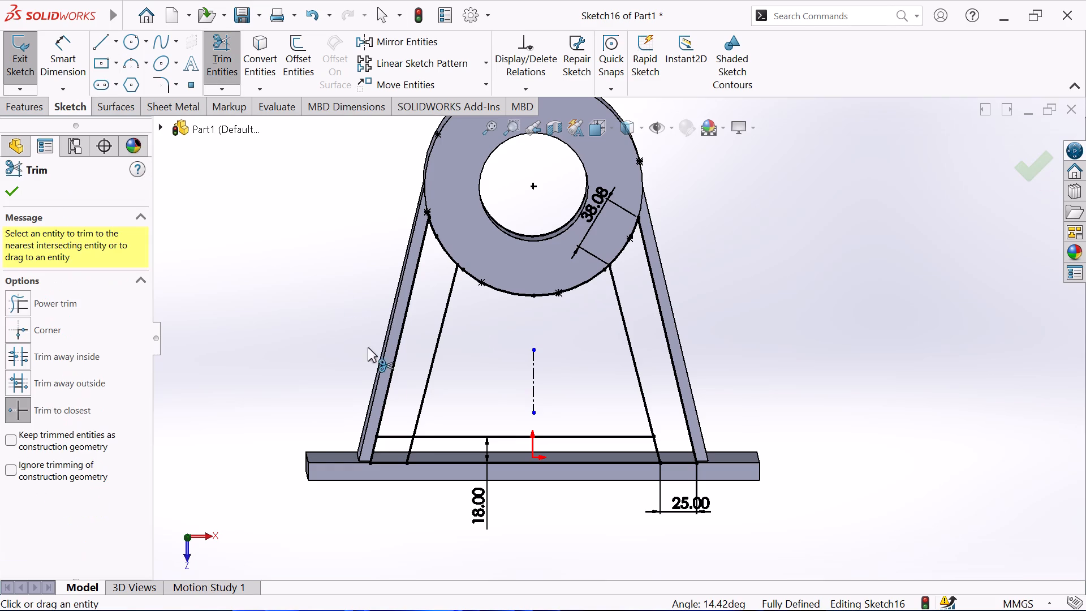
left_click(410, 450)
left_click(404, 438)
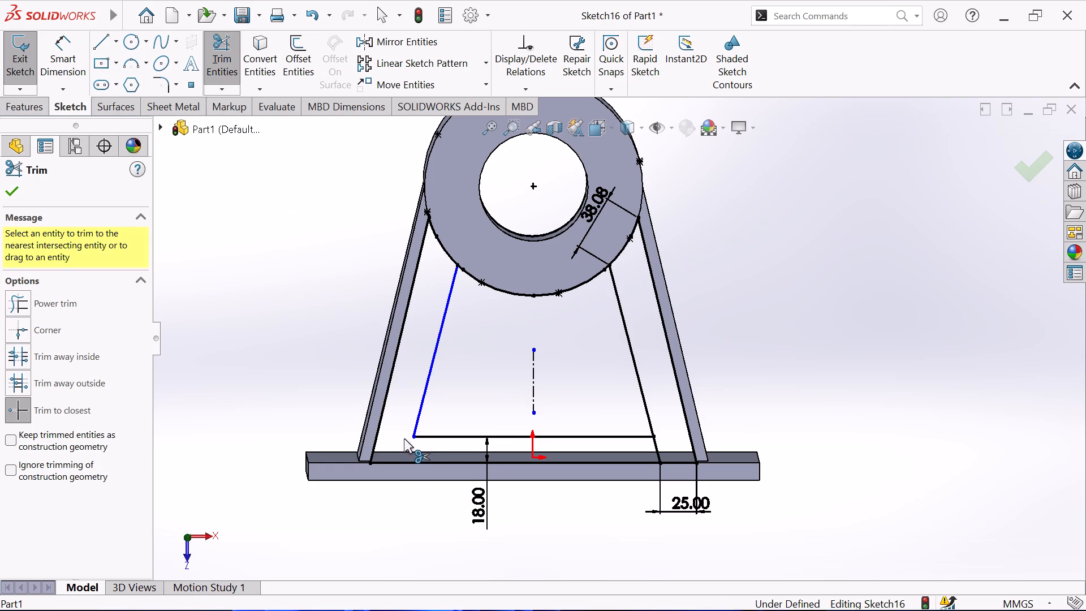
left_click(656, 445)
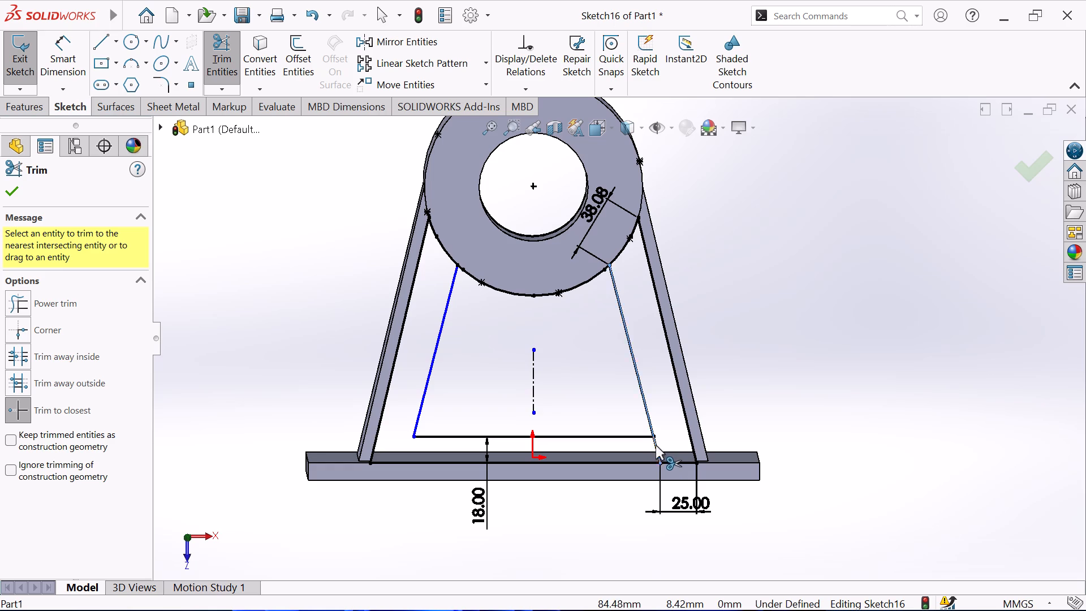
left_click(593, 321)
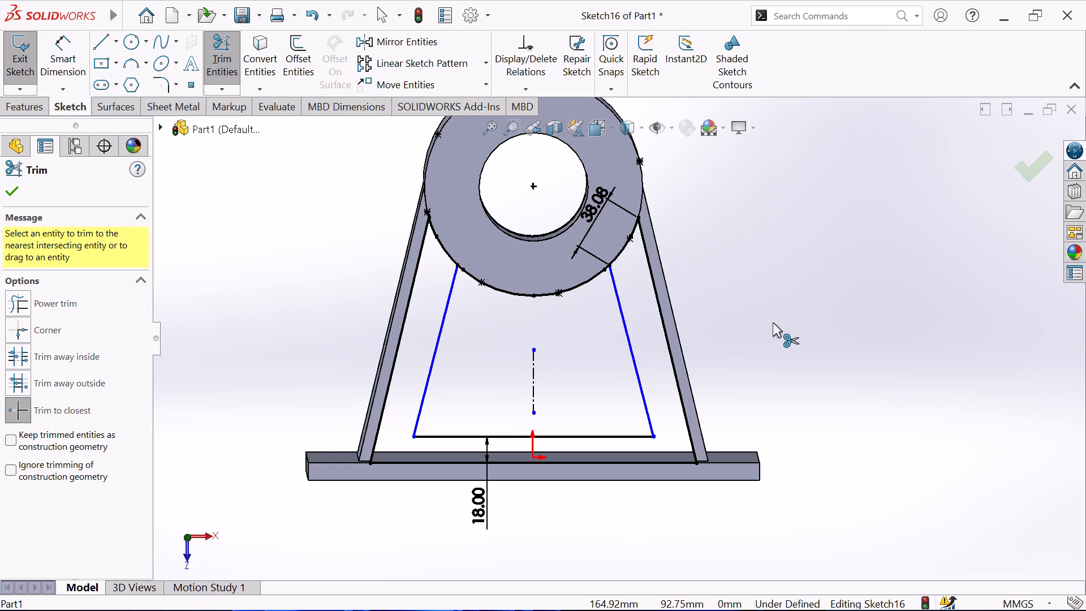
Trim the lower ring-edge arcs between the two inner sloping lines, including the short remnants at each line's upper end.
left_click(546, 296)
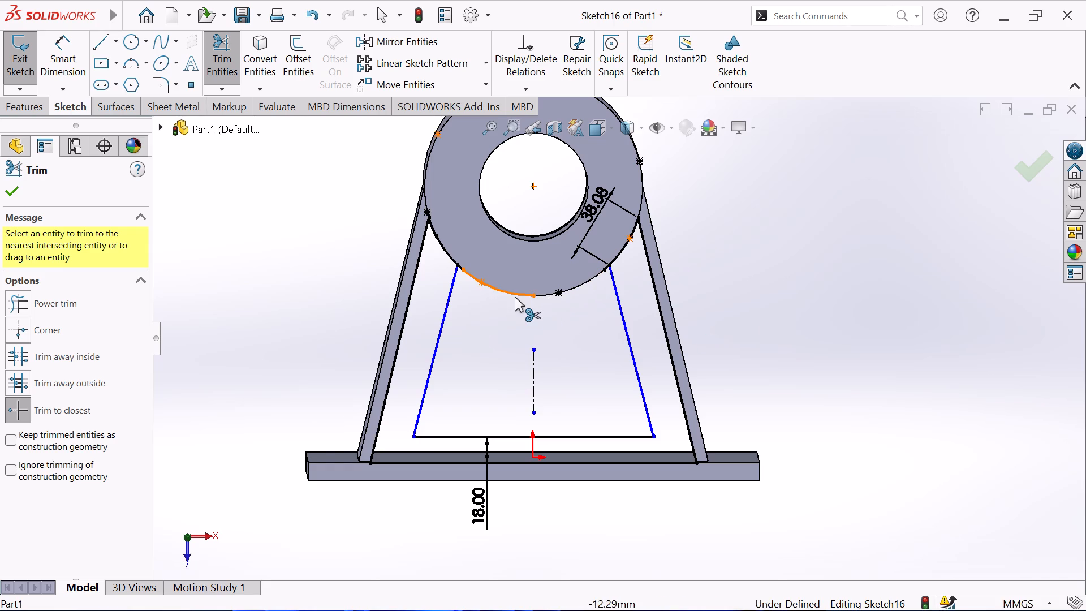
left_click(515, 294)
scroll(619, 271, "down", 3)
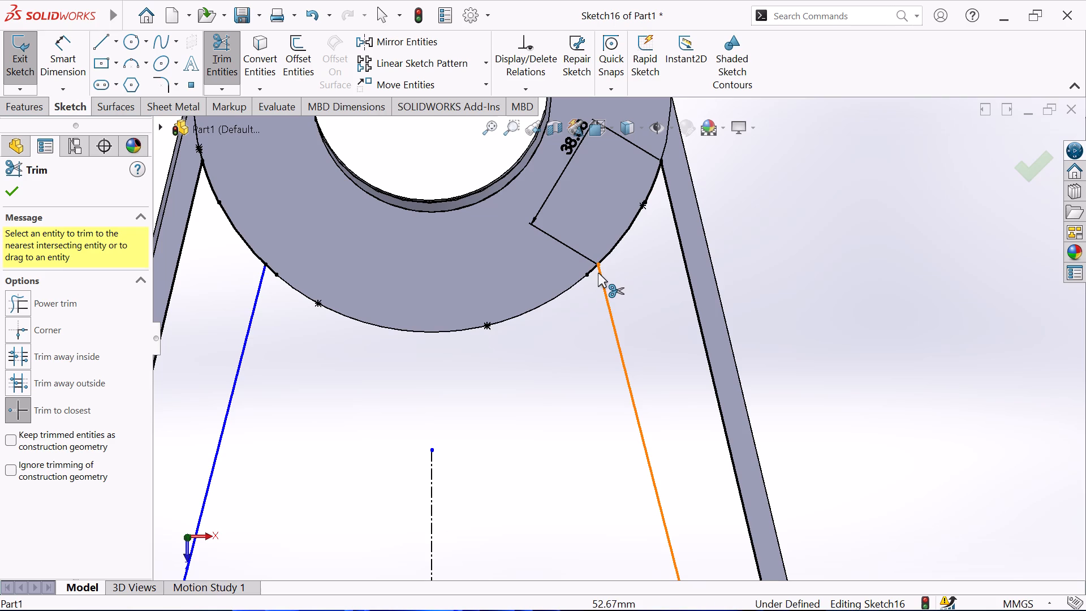
left_click(591, 269)
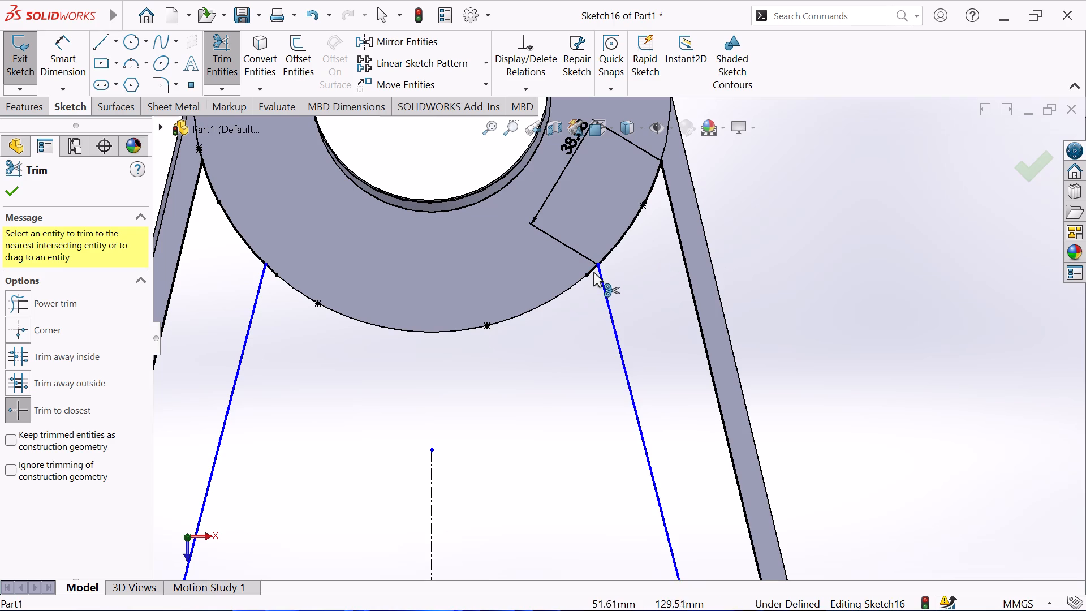
left_click(592, 270)
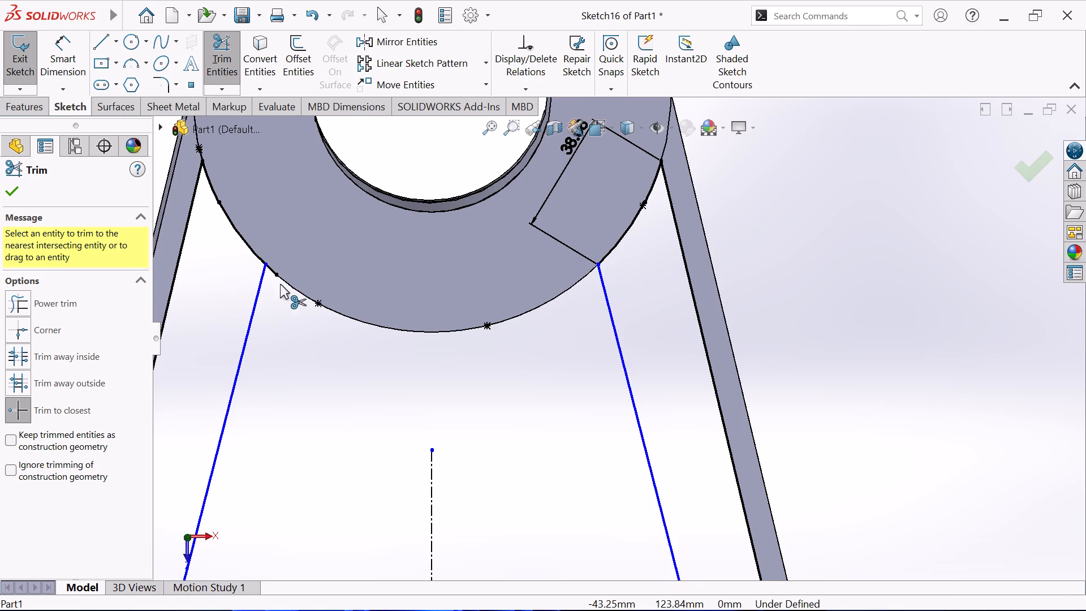
left_click(275, 273)
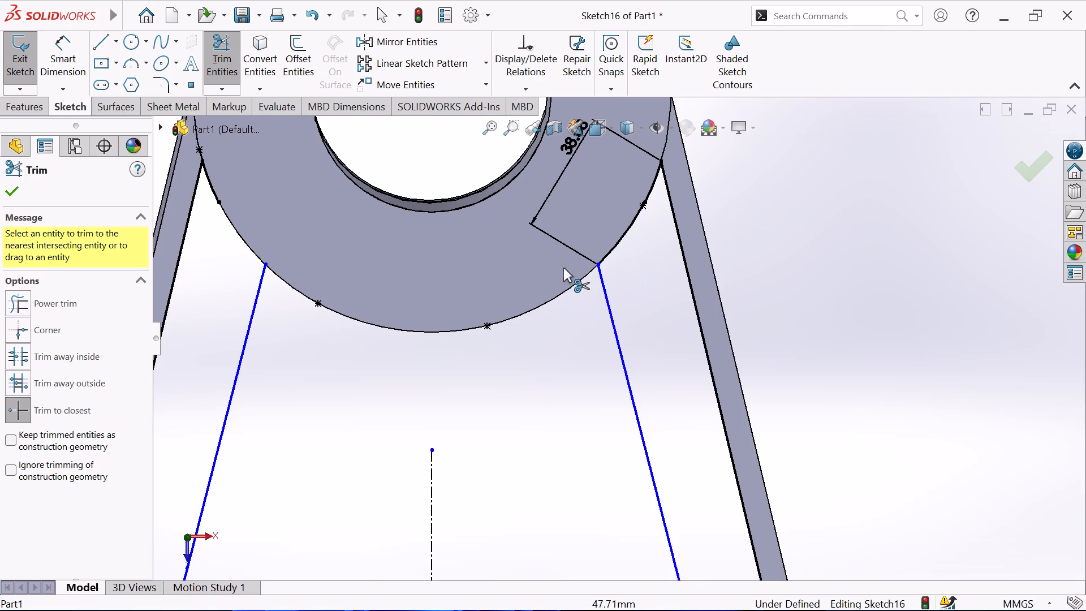
right_click(773, 264)
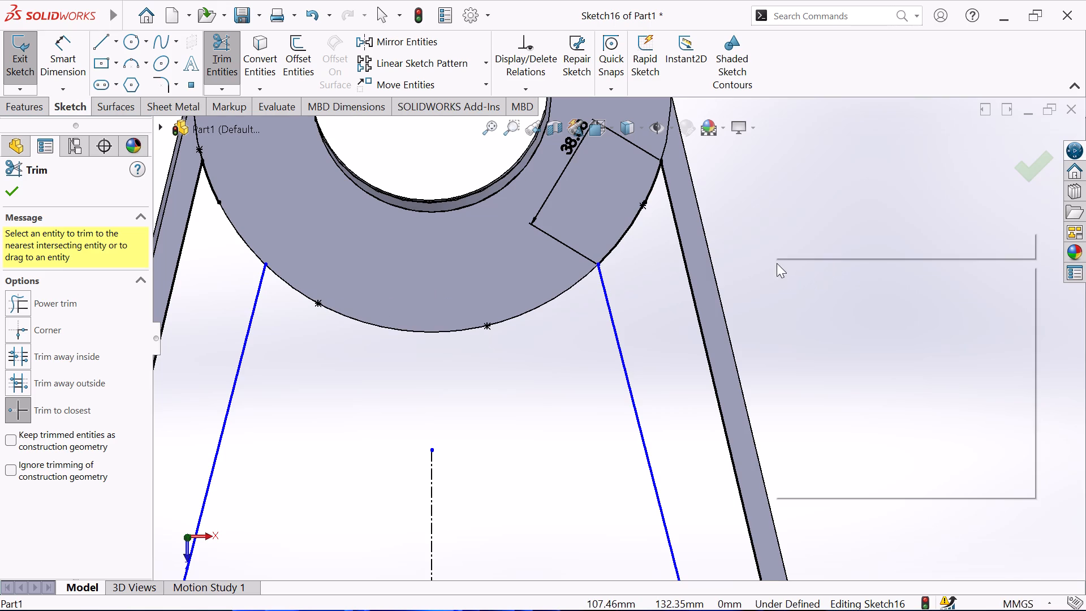
left_click(799, 320)
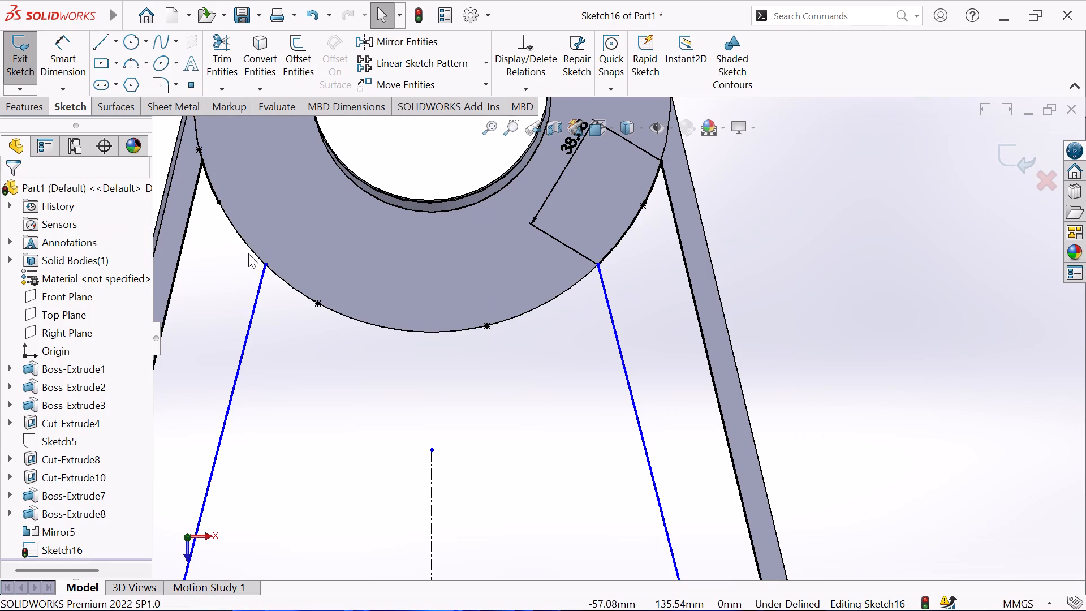
Convert the ring's edge segment at the upper end of the -X inner sloping line into a sketch entity.
left_click(253, 251)
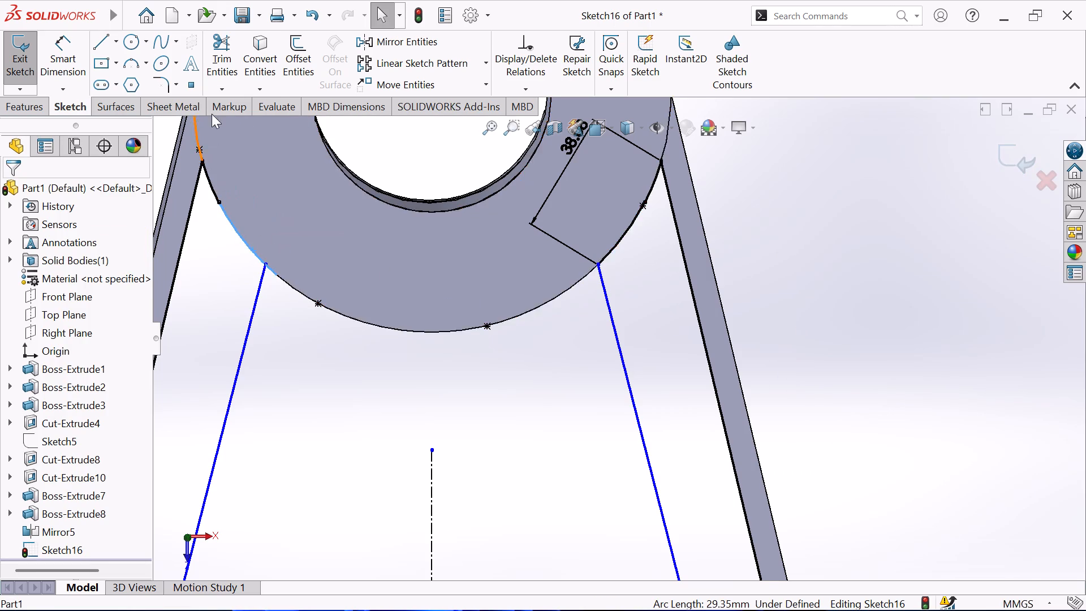
left_click(256, 79)
Extend the upper end of the -X inner sloping line to the converted ring edge.
scroll(273, 274, "down", 4)
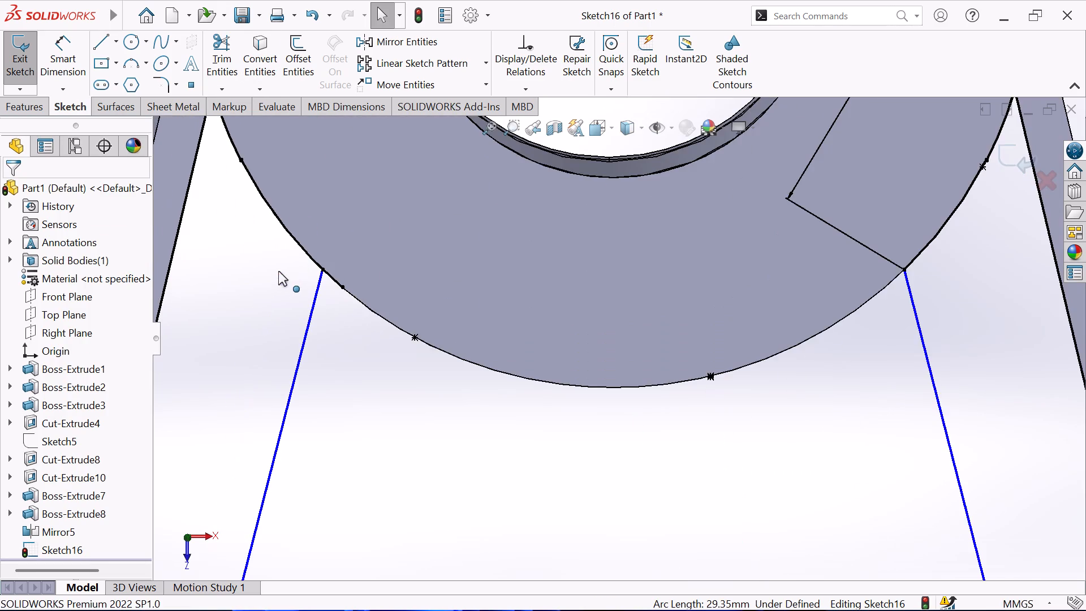
scroll(381, 264, "down", 6)
scroll(405, 310, "down", 6)
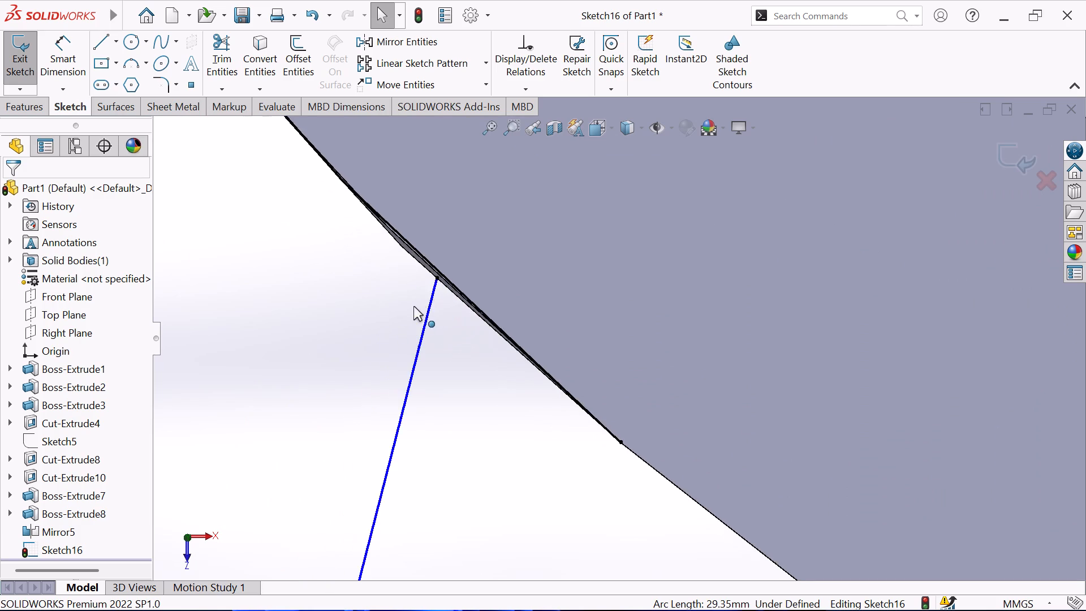
scroll(450, 282, "down", 2)
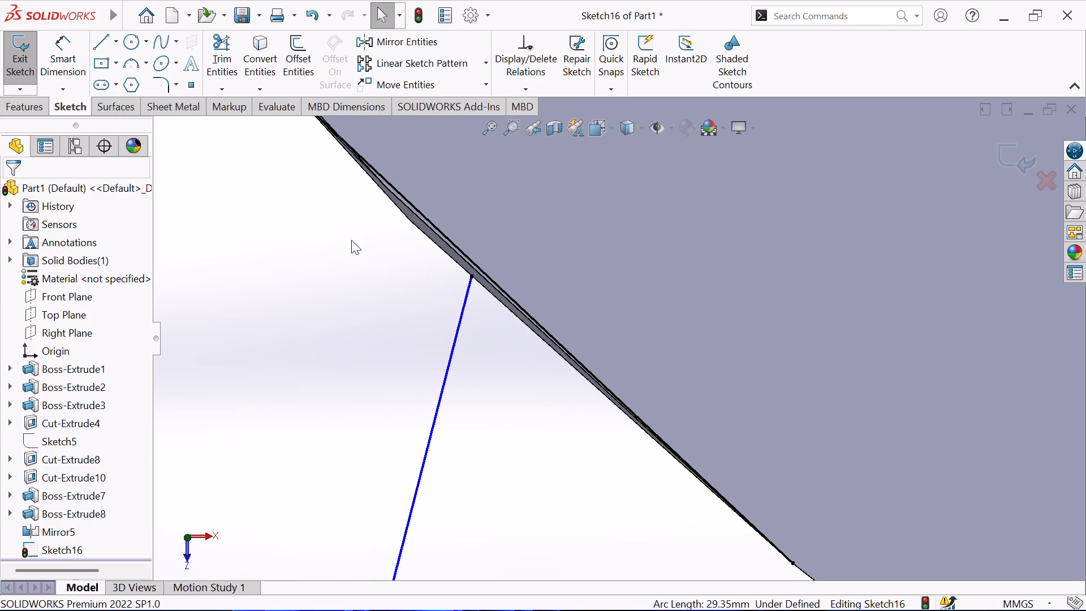
left_click(222, 93)
left_click(234, 128)
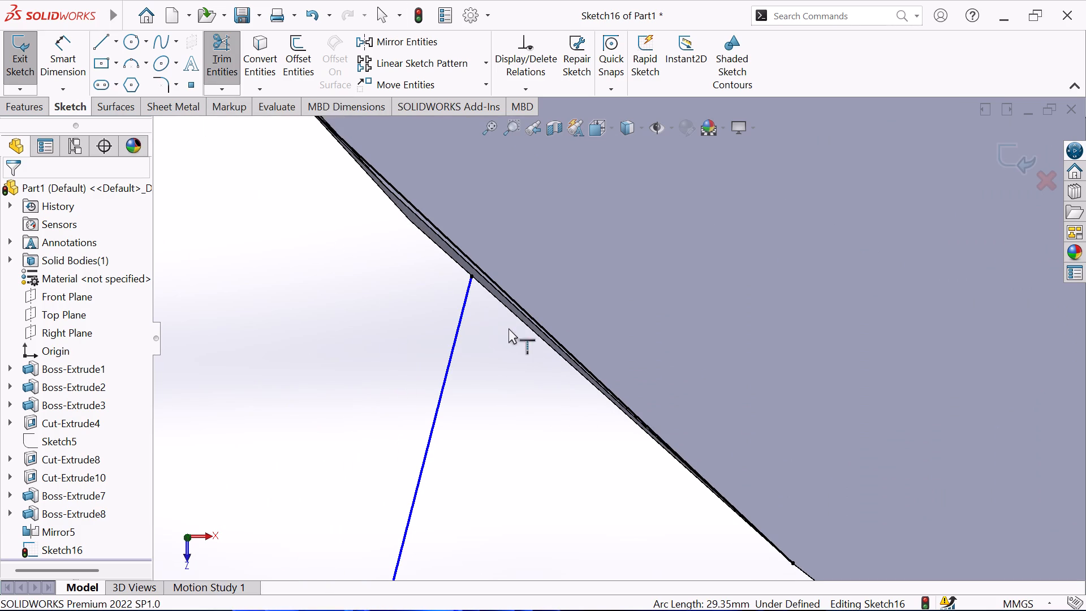
left_click(469, 292)
left_click(469, 292)
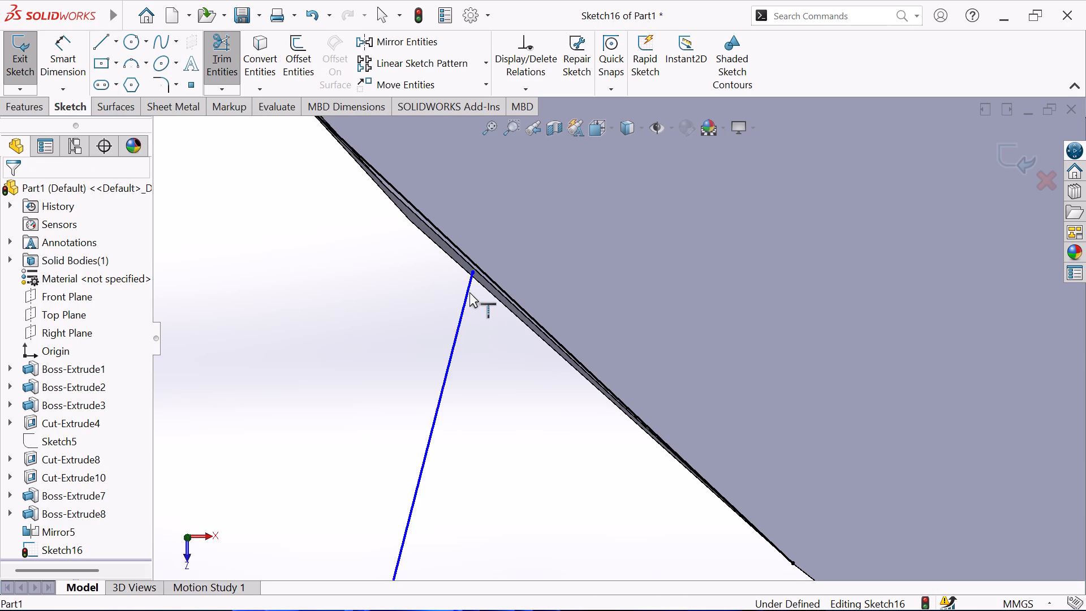
left_click(469, 290)
left_click(472, 282)
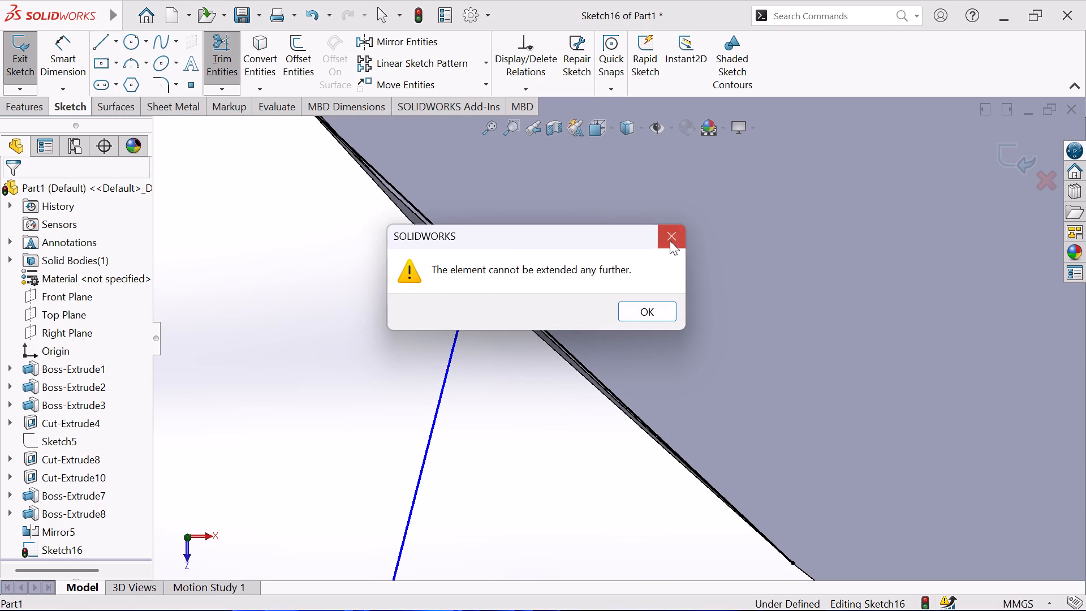
left_click(671, 235)
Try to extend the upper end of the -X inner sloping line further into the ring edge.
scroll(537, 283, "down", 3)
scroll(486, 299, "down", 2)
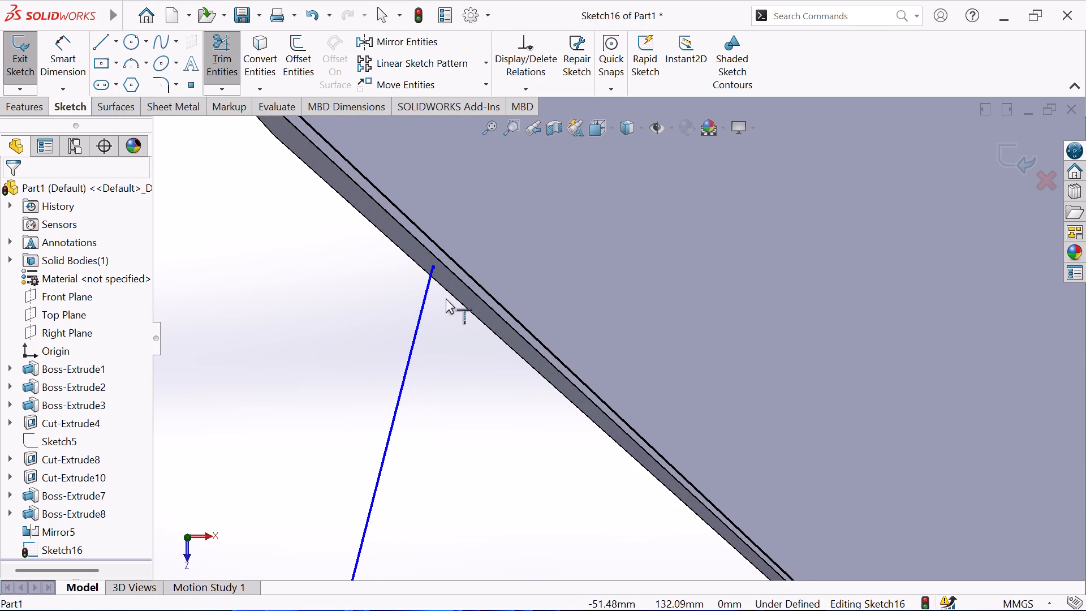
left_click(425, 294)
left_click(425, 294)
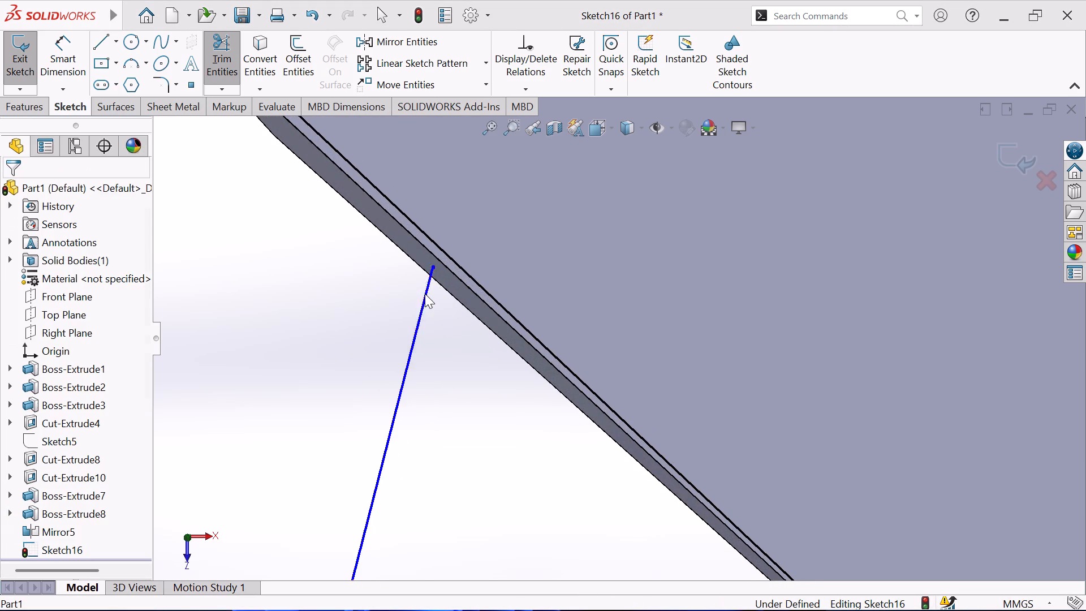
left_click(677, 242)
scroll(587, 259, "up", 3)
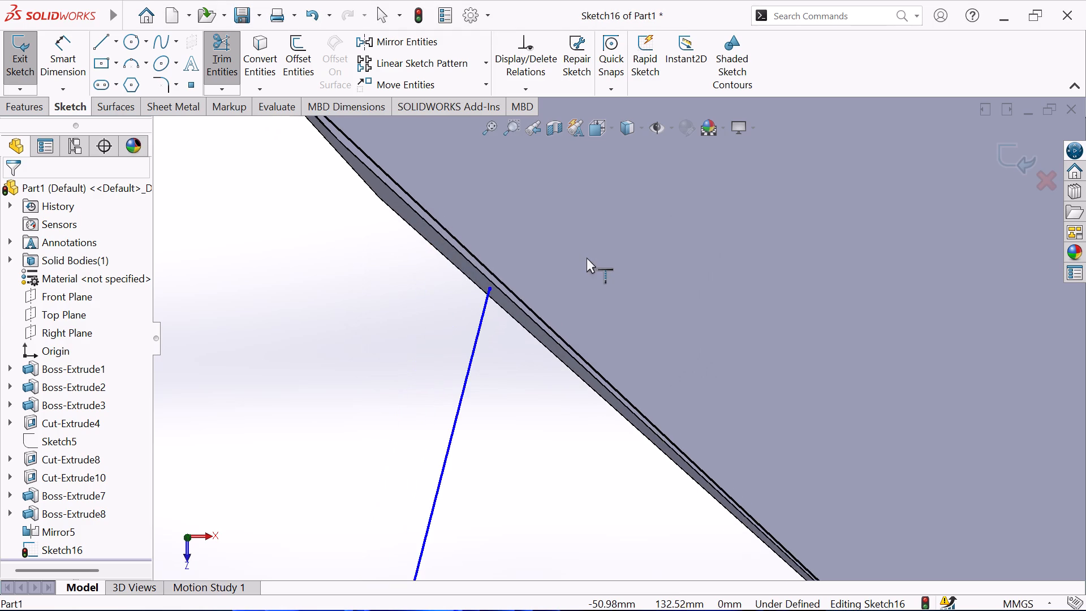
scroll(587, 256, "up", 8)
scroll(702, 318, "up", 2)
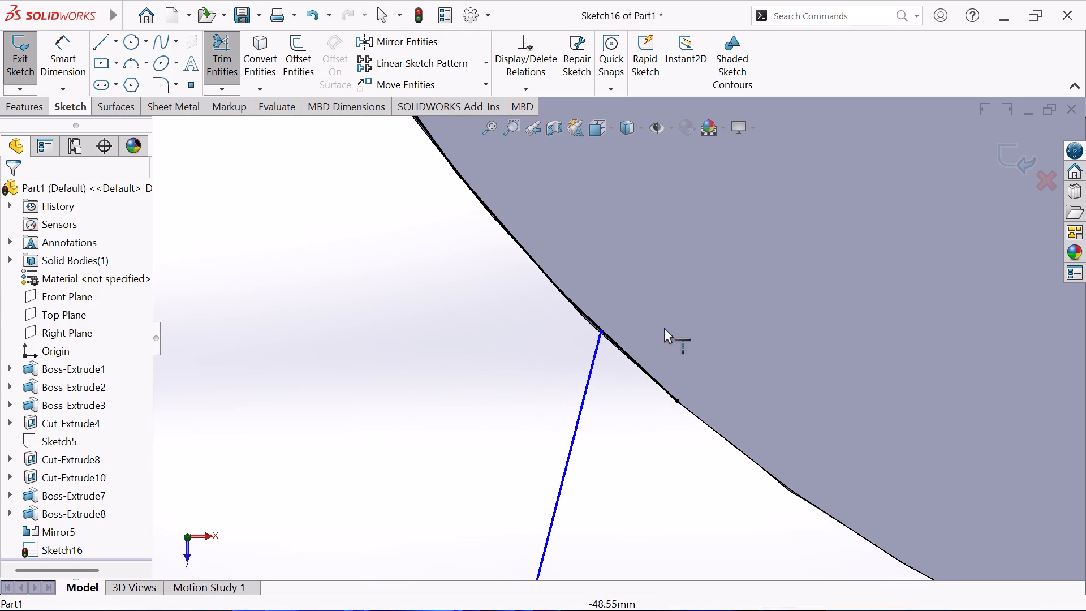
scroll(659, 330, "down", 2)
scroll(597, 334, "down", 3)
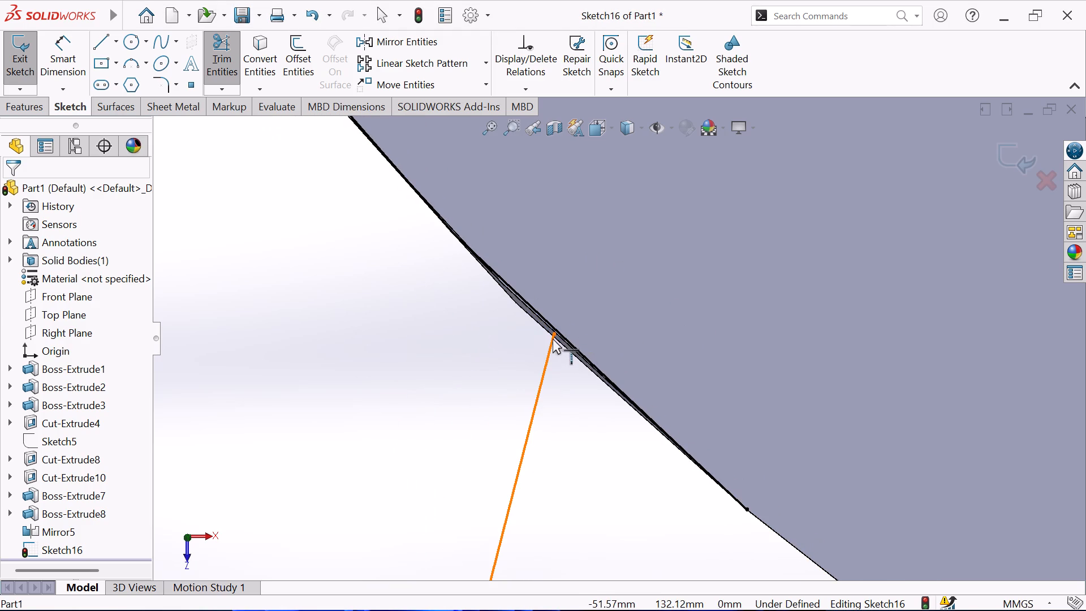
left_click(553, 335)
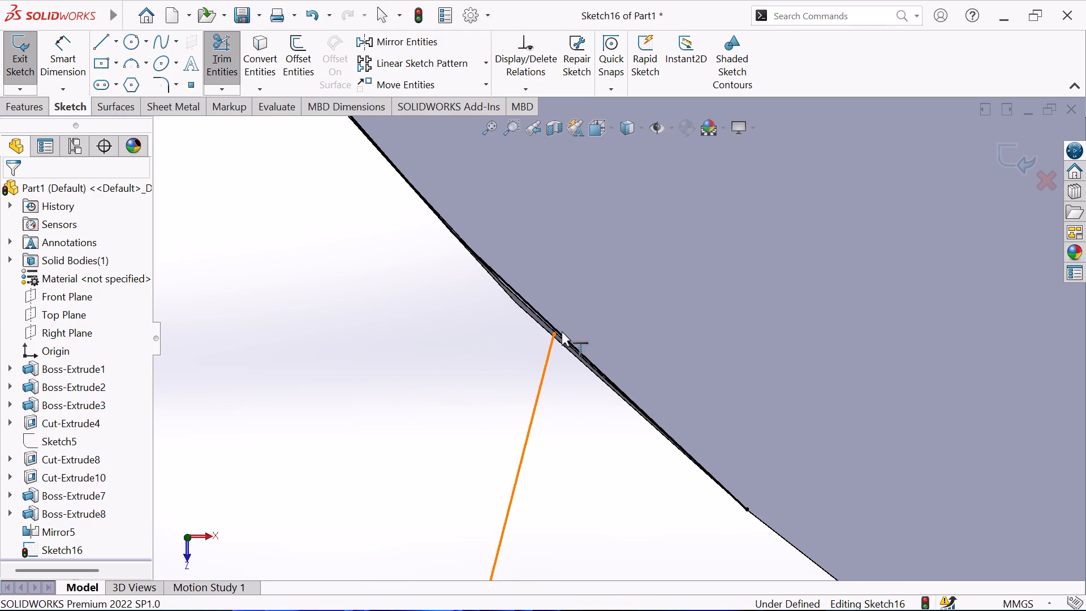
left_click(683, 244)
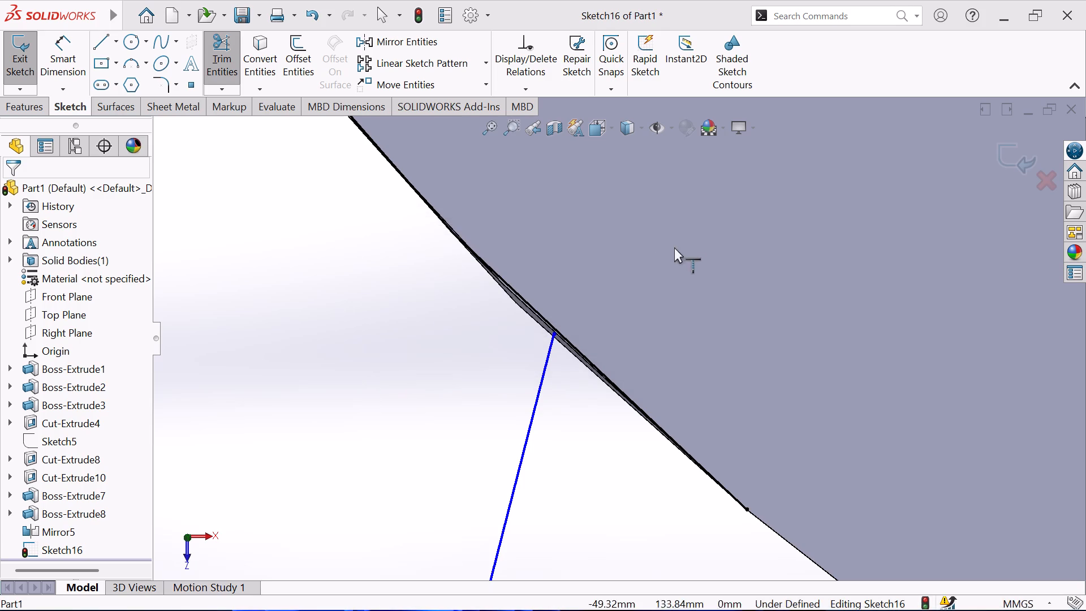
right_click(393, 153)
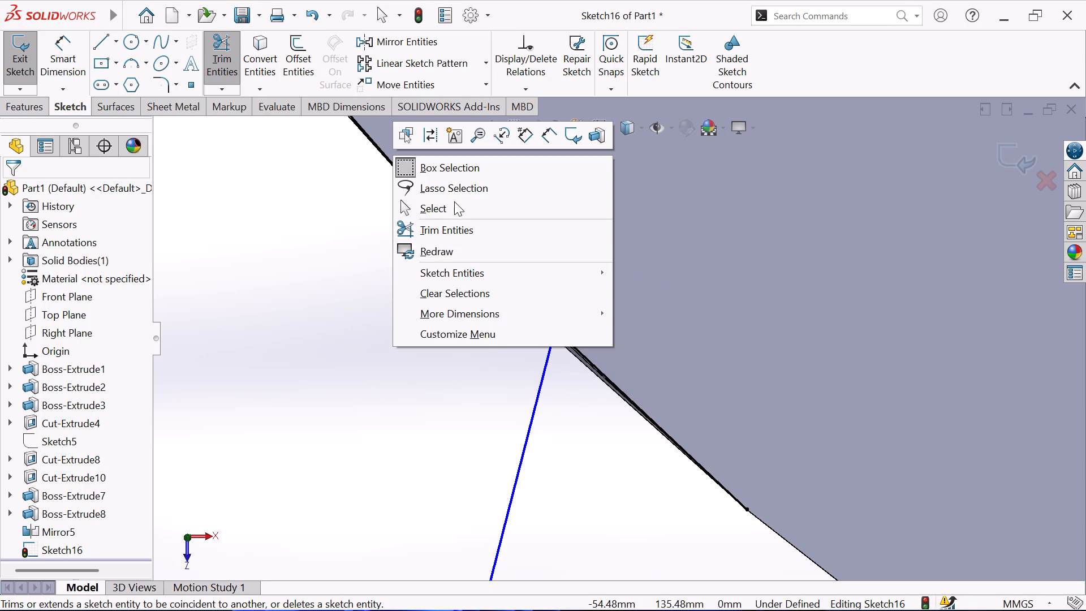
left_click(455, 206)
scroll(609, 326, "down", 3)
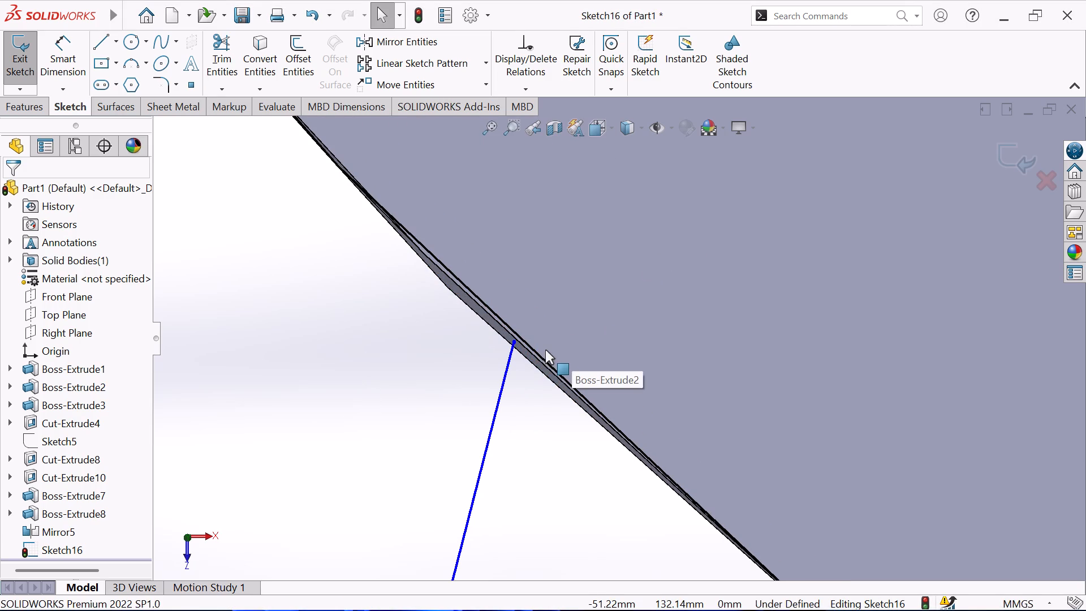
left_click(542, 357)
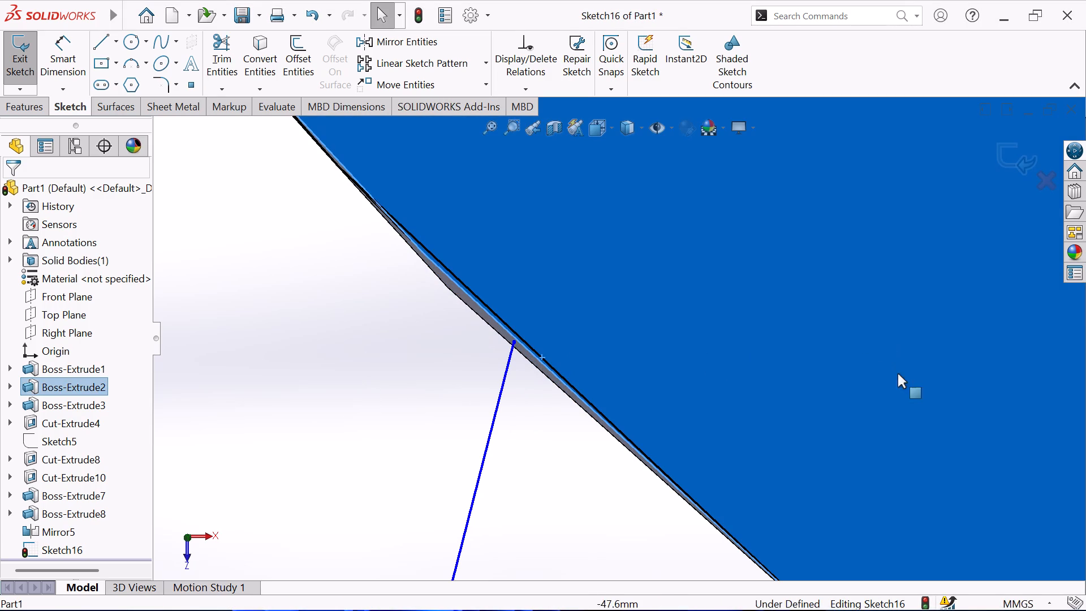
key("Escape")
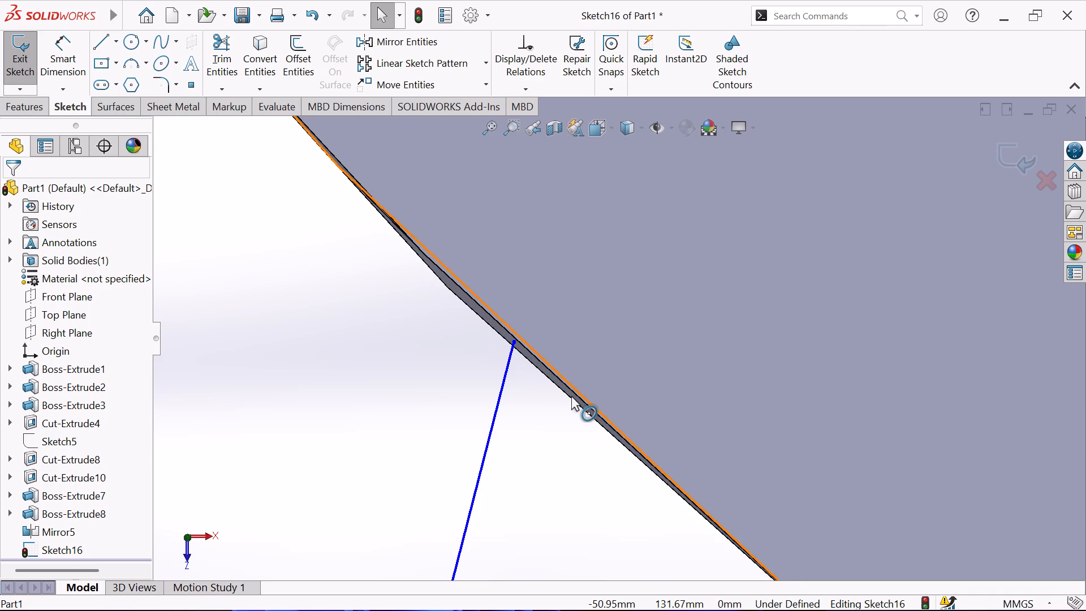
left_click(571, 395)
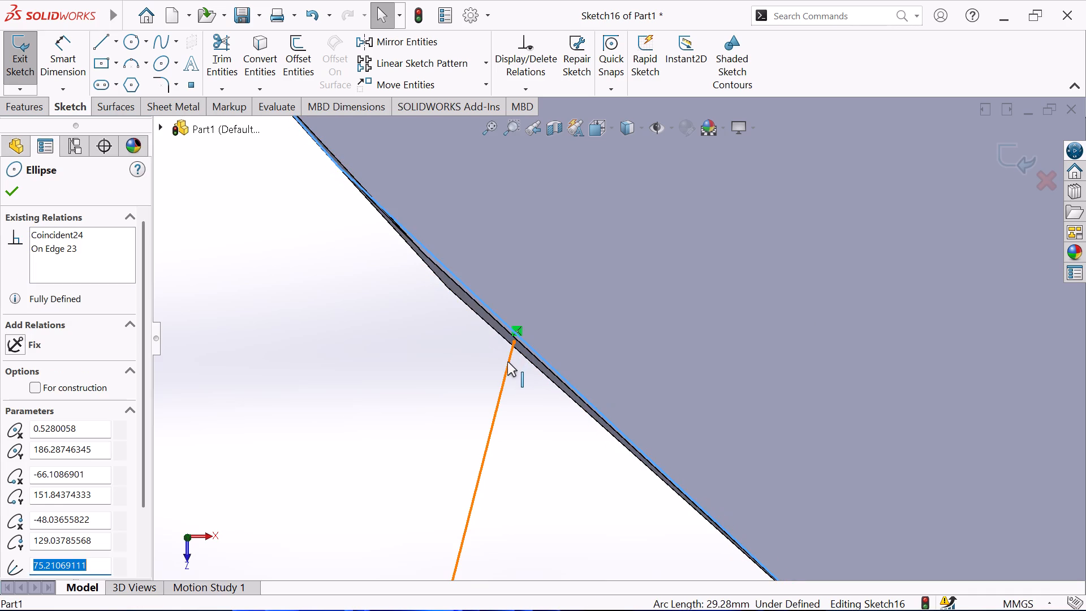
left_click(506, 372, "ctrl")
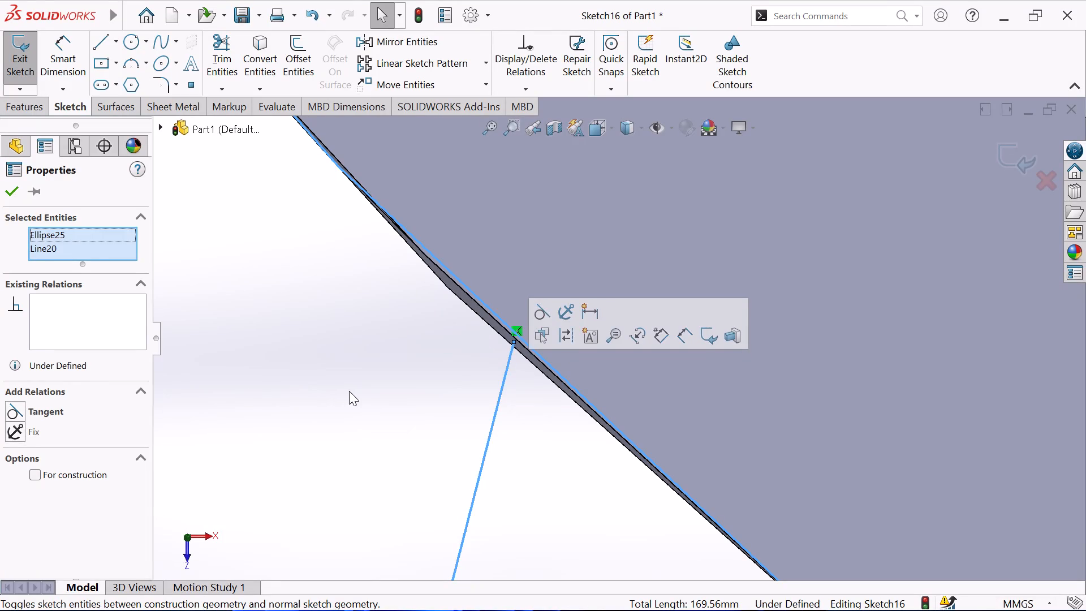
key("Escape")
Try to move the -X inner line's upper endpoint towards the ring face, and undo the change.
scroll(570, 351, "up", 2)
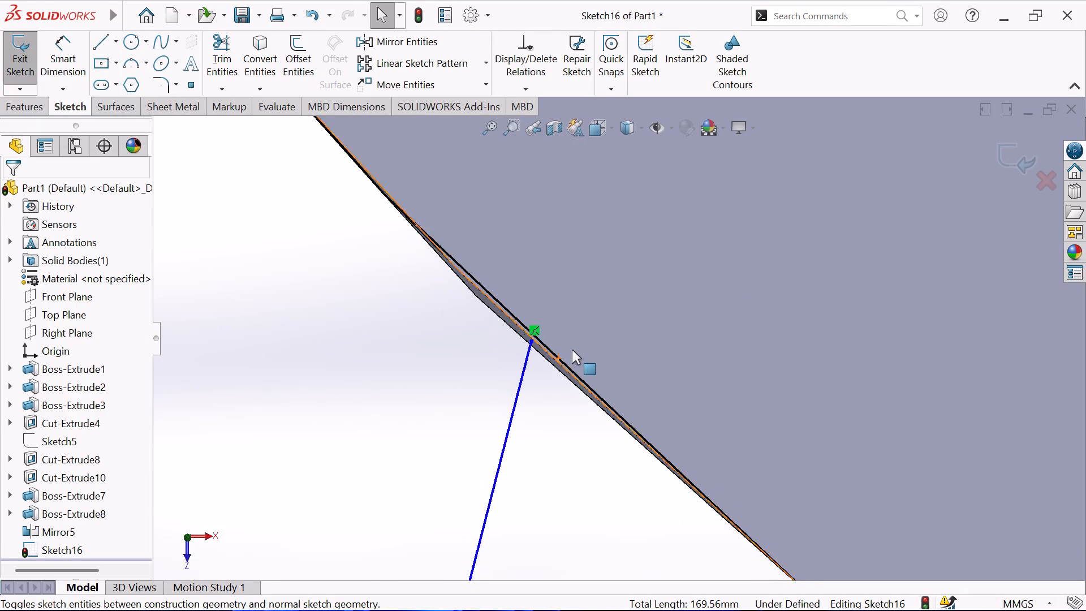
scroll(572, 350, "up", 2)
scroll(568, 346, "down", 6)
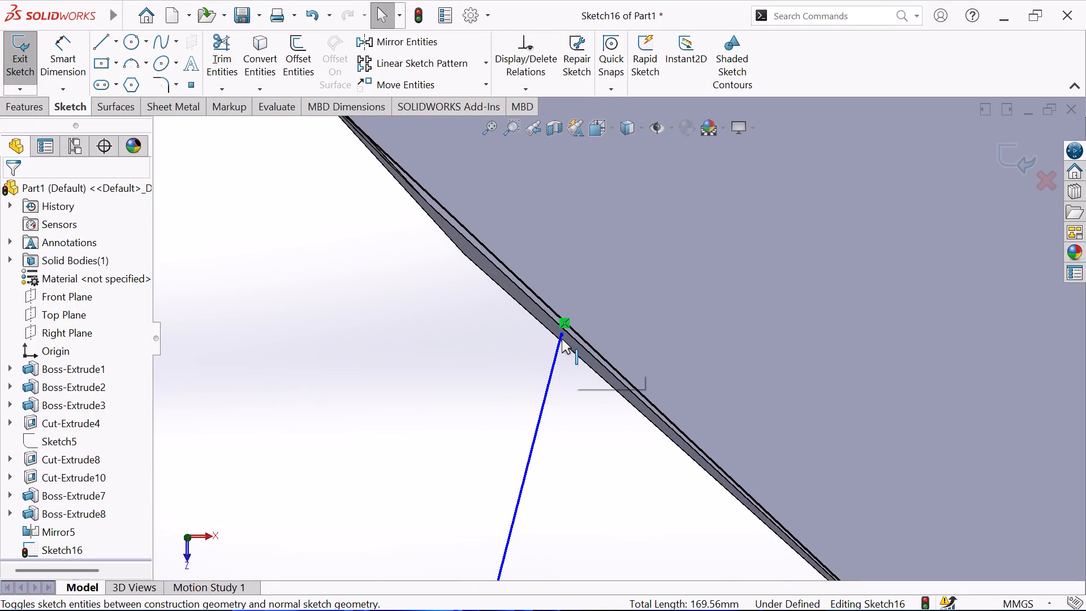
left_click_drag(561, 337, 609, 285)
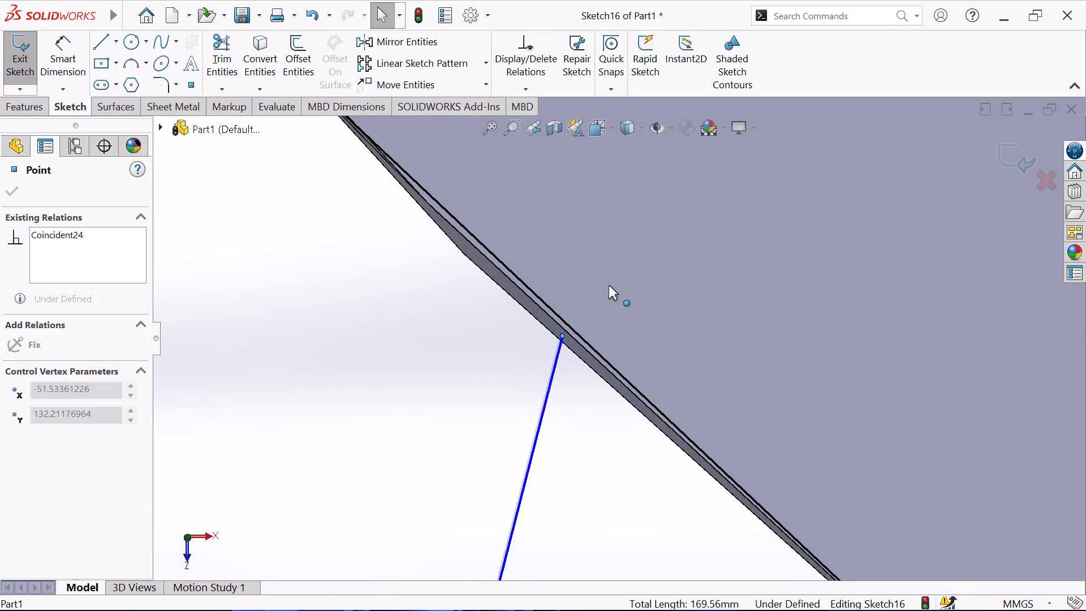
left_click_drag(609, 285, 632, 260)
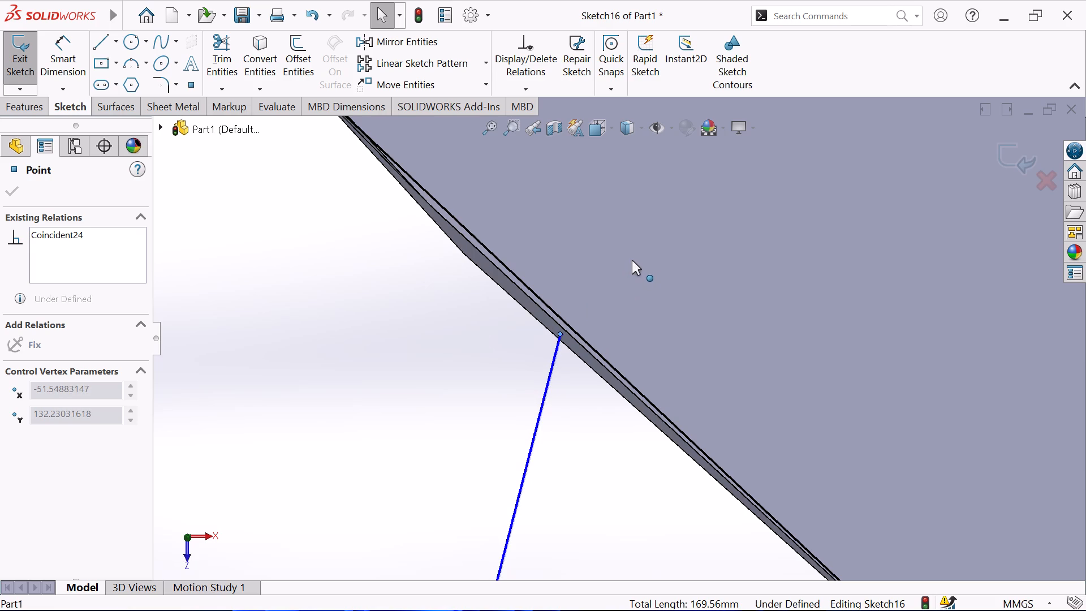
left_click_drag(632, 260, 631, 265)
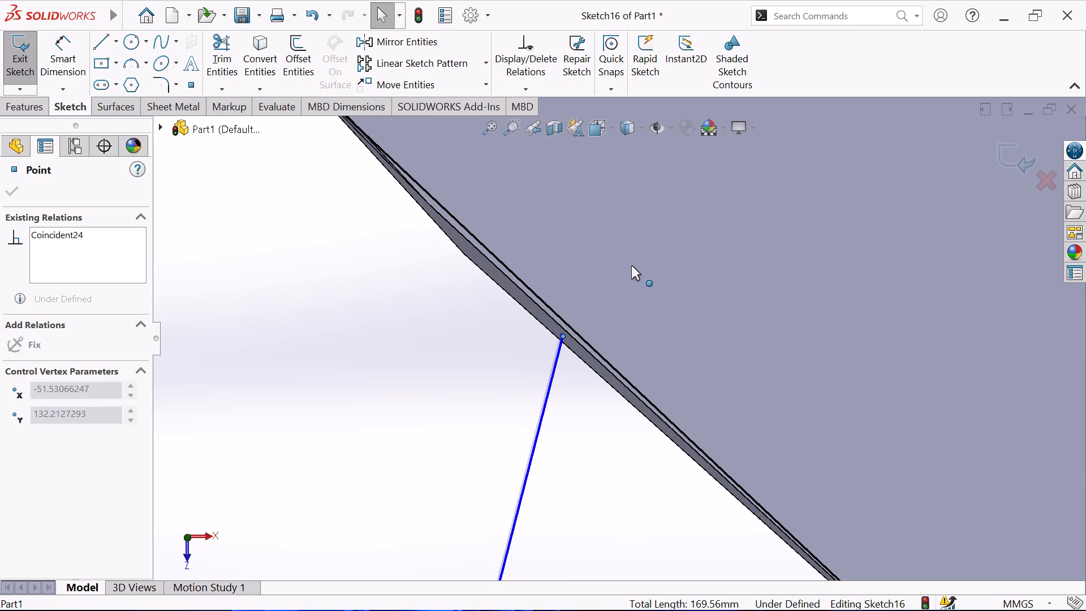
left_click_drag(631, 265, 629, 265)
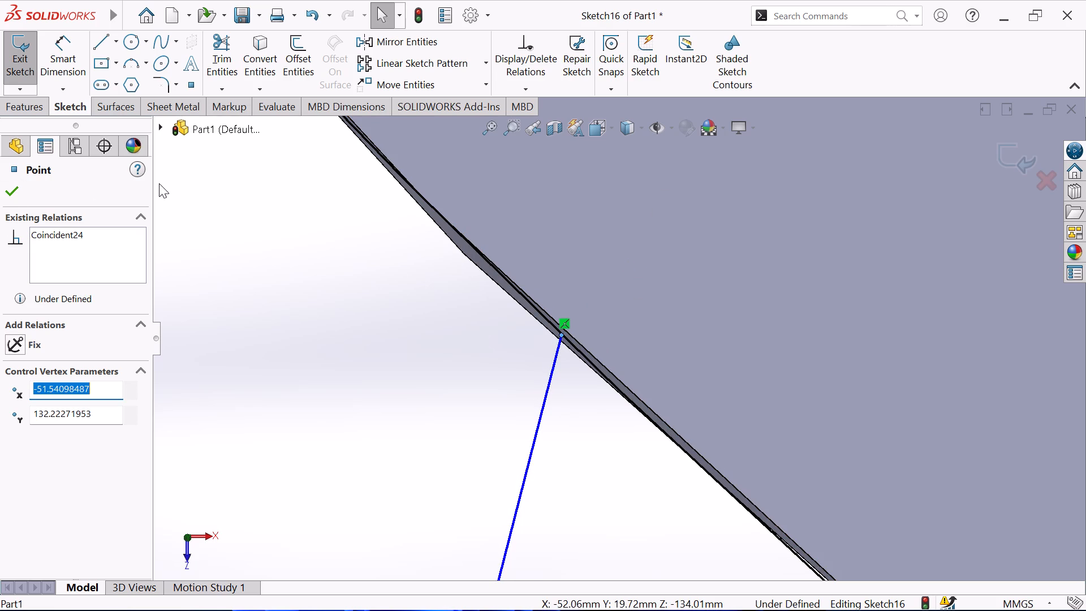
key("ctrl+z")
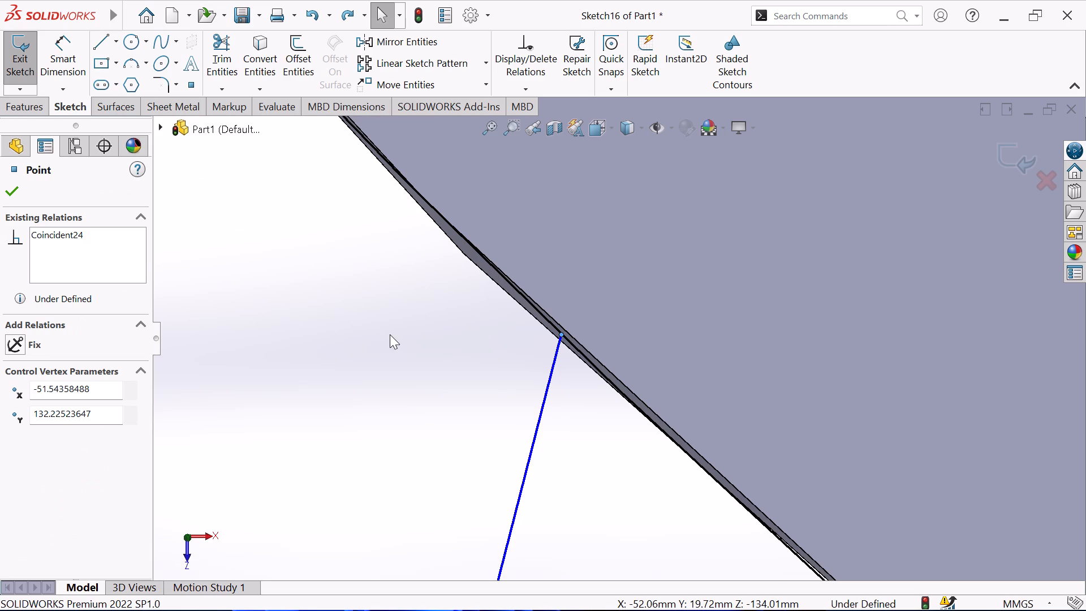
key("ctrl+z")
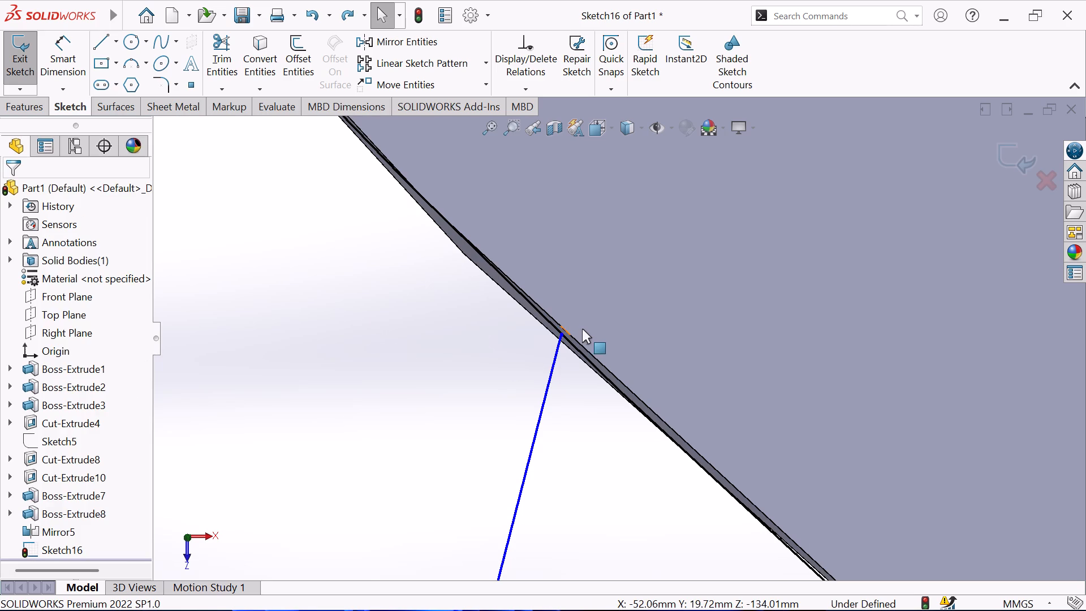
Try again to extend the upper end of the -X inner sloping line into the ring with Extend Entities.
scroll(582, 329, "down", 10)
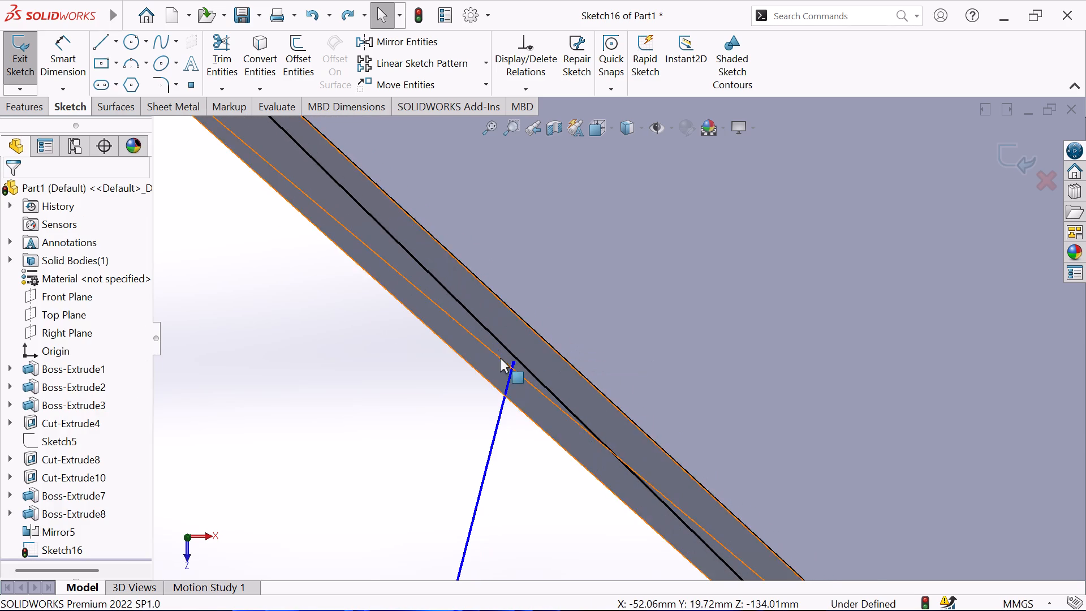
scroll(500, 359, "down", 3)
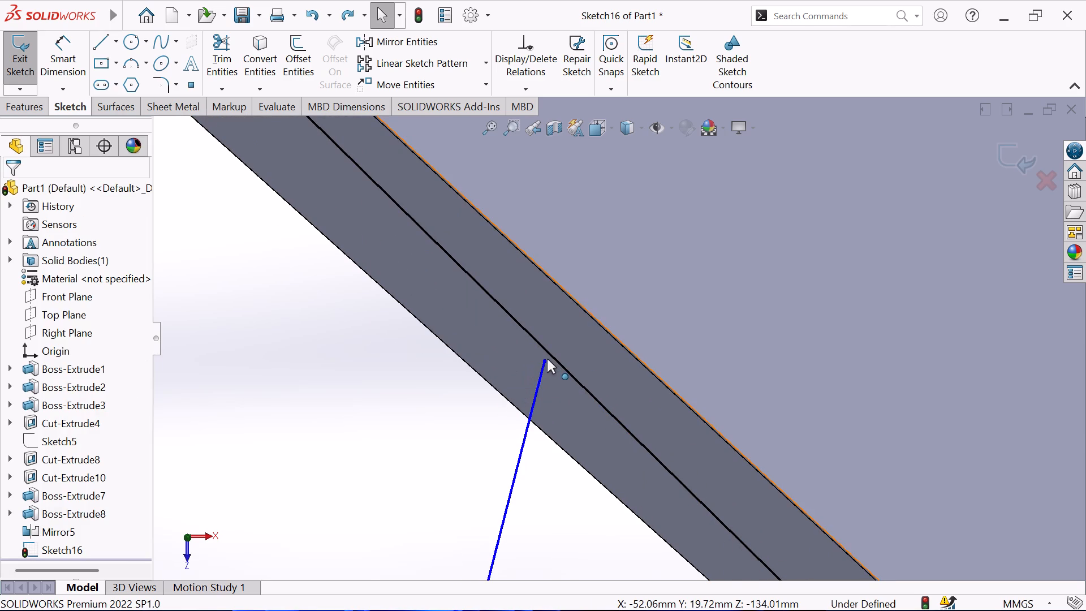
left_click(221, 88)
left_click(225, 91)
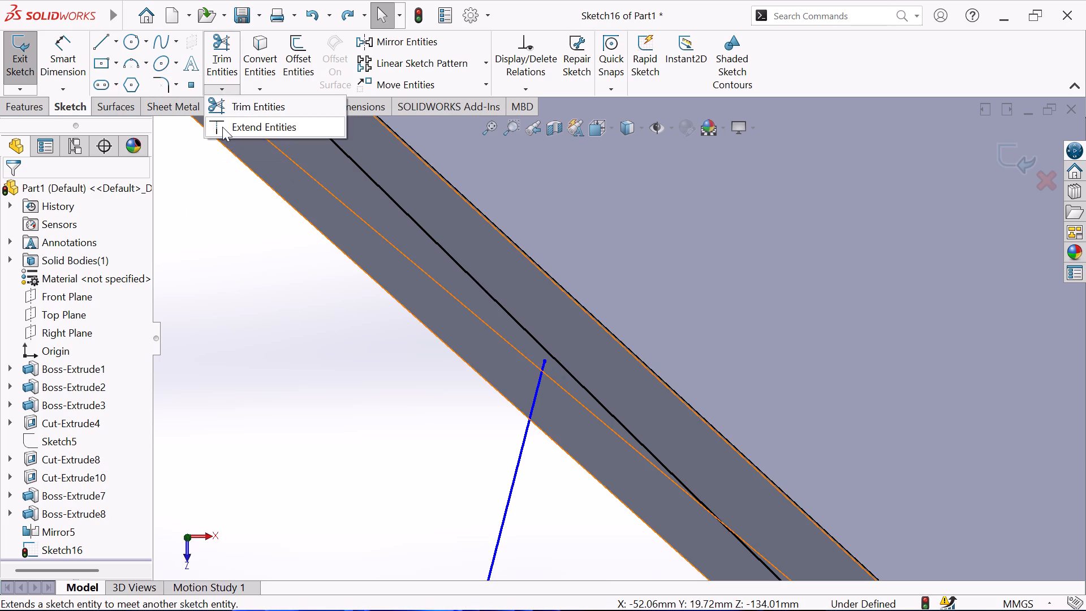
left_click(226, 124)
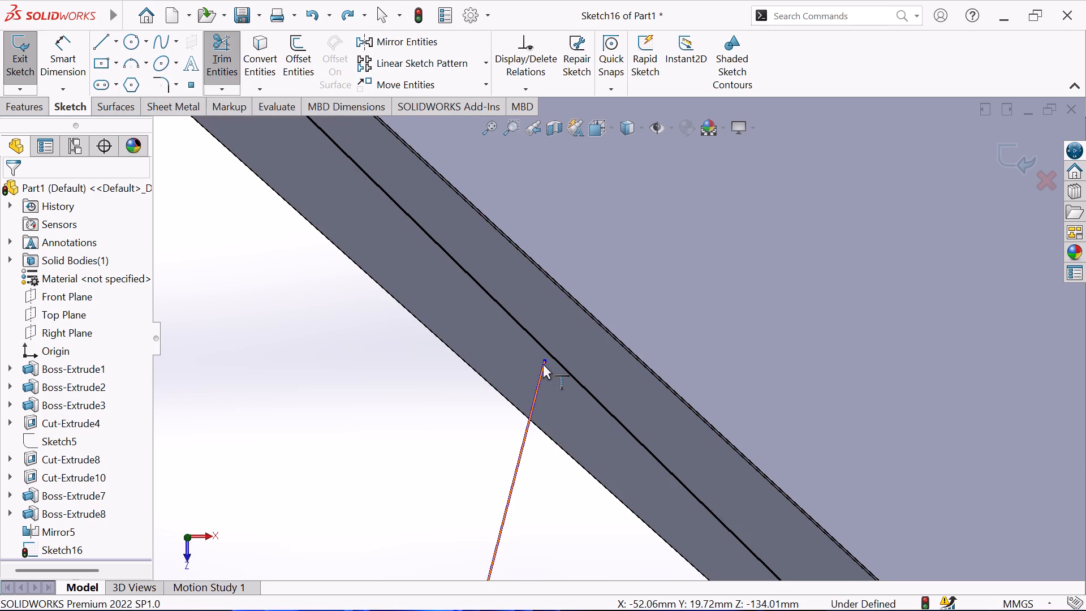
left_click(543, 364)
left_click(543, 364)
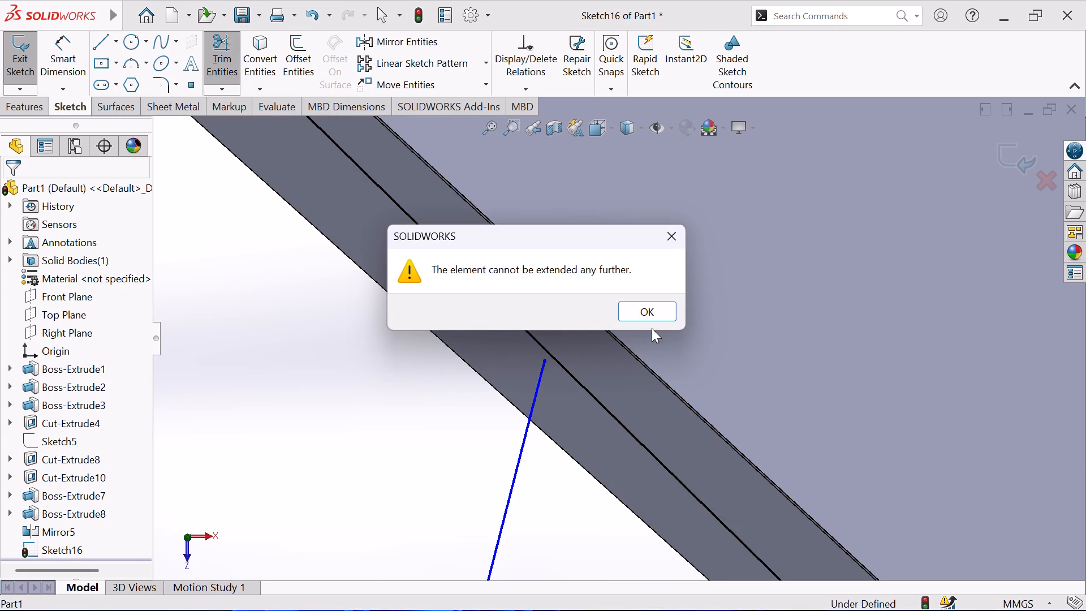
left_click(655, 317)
Delete the converted ring-edge curve at the upper end of the -X inner sloping line.
scroll(507, 298, "up", 4)
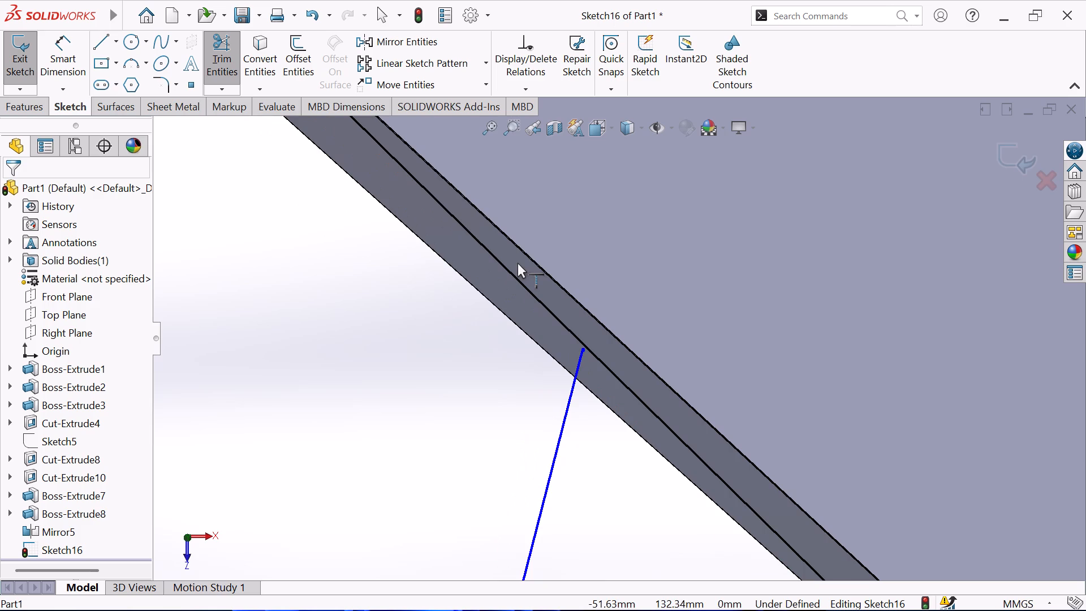
scroll(518, 261, "up", 13)
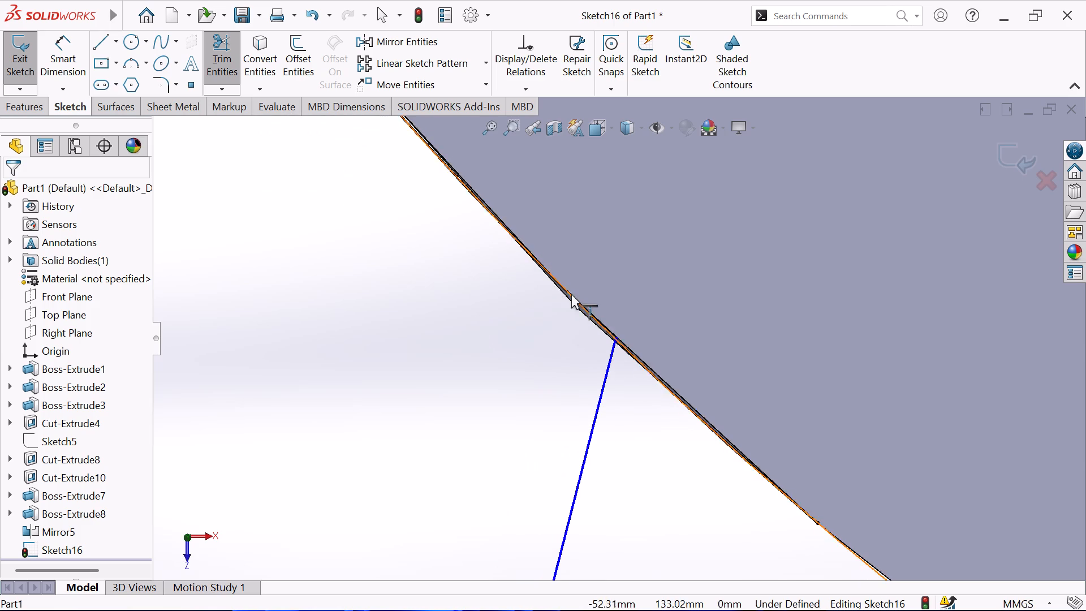
scroll(571, 294, "down", 3)
scroll(715, 376, "down", 3)
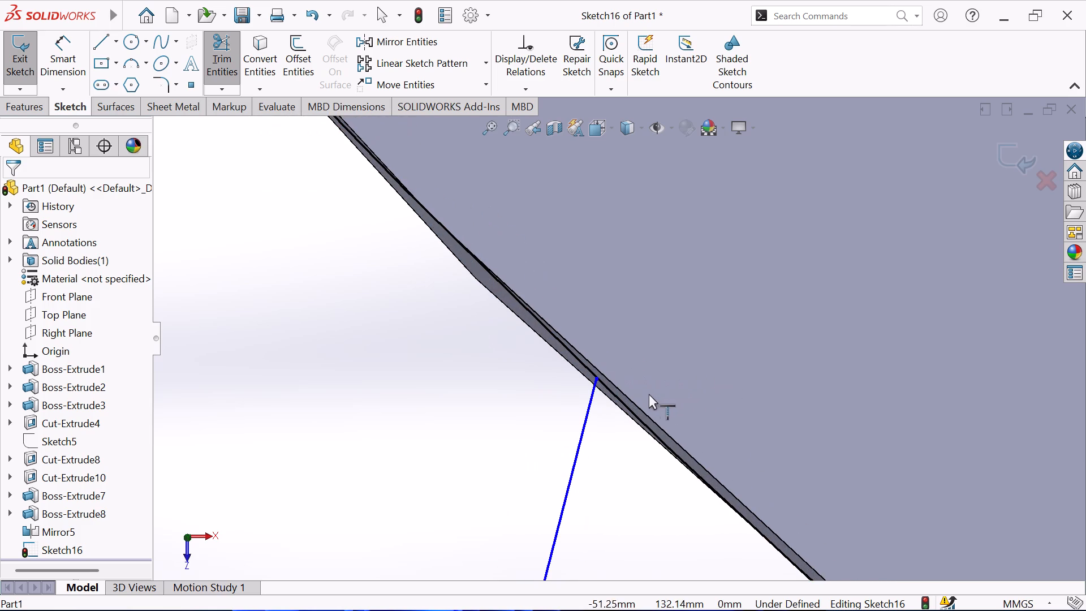
left_click(572, 353)
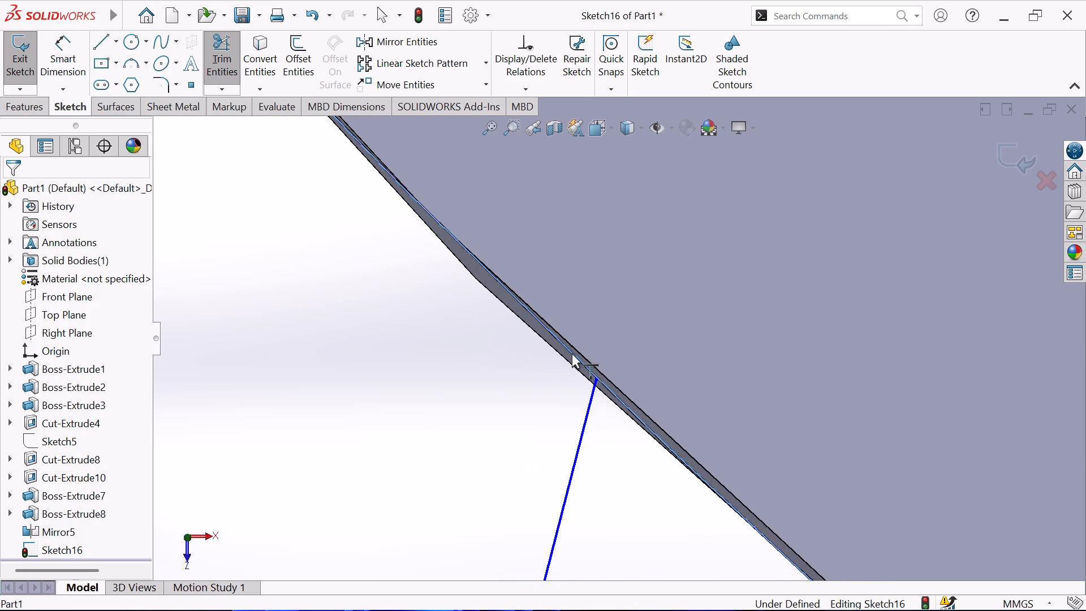
right_click(395, 339)
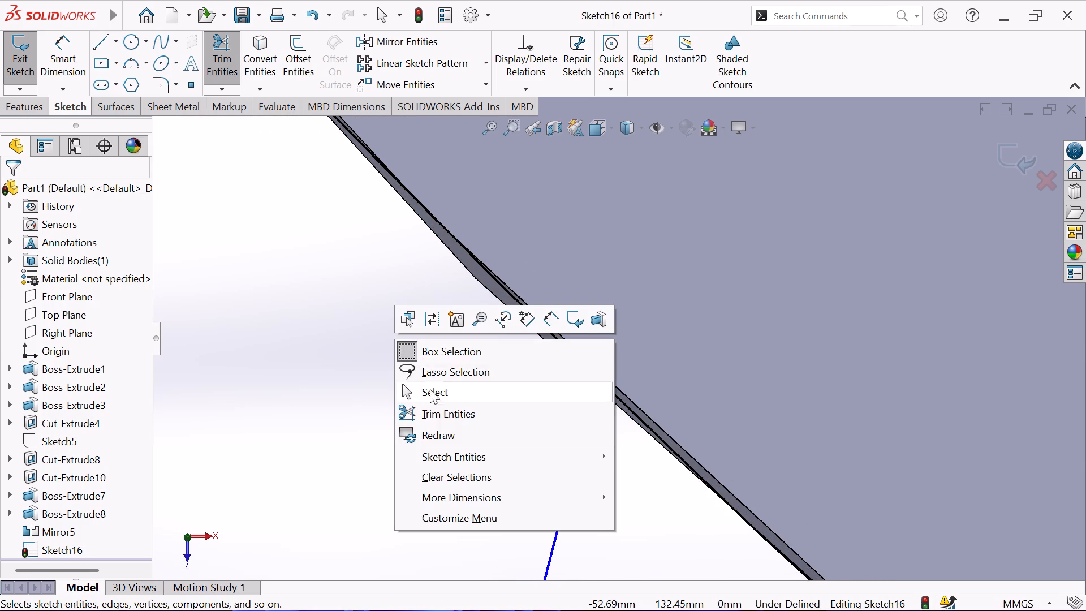
left_click(432, 385)
left_click(570, 355)
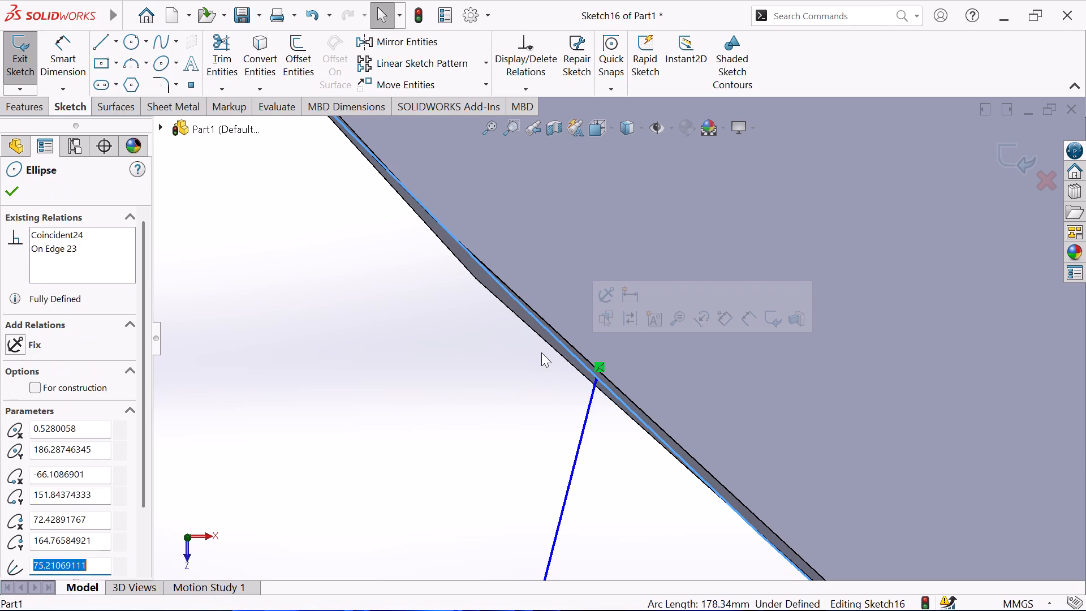
key("Delete")
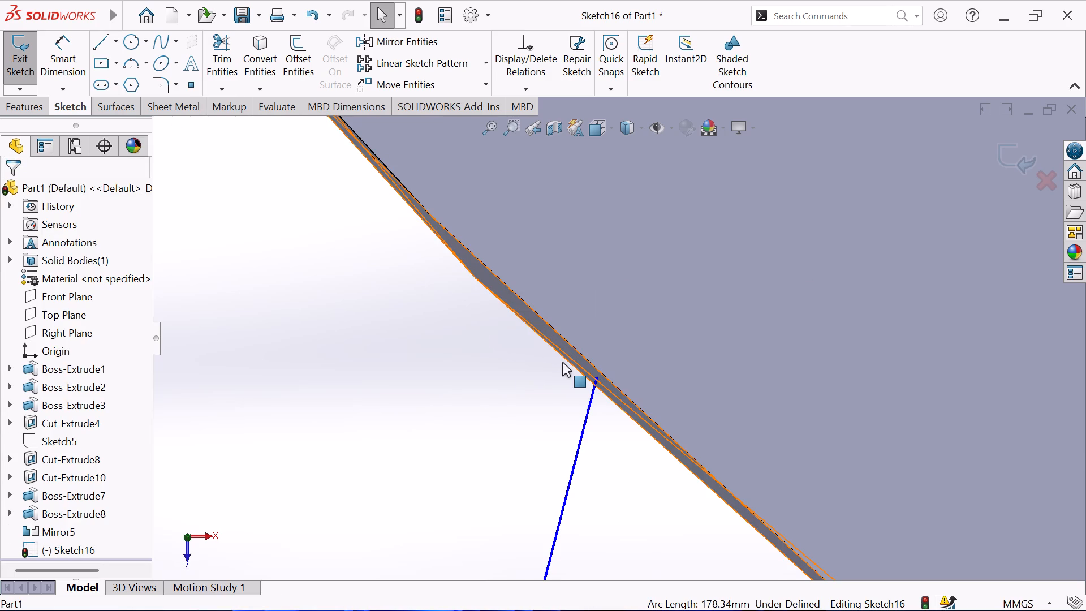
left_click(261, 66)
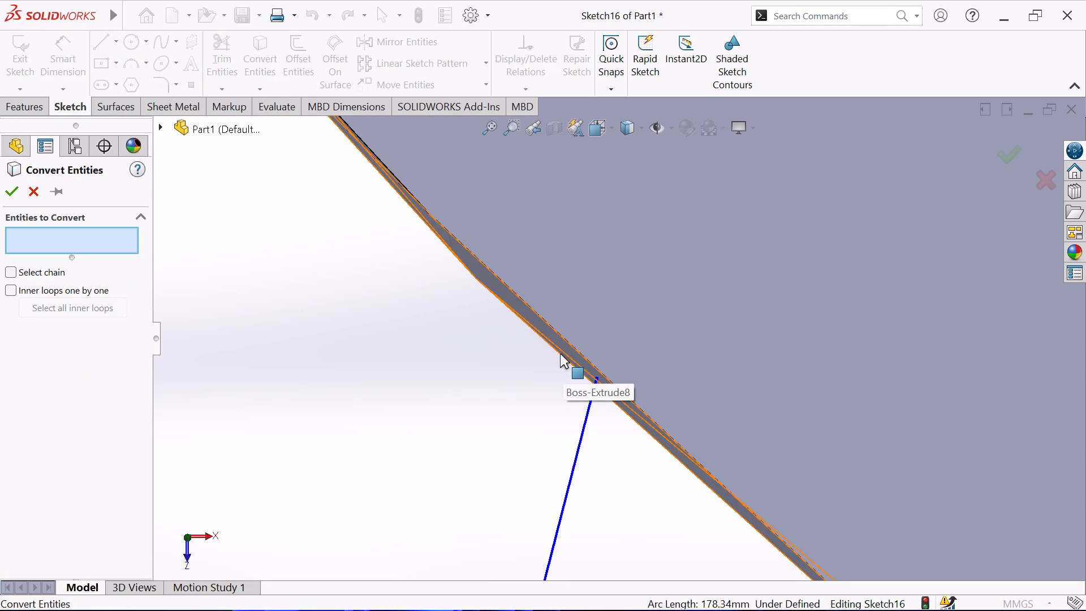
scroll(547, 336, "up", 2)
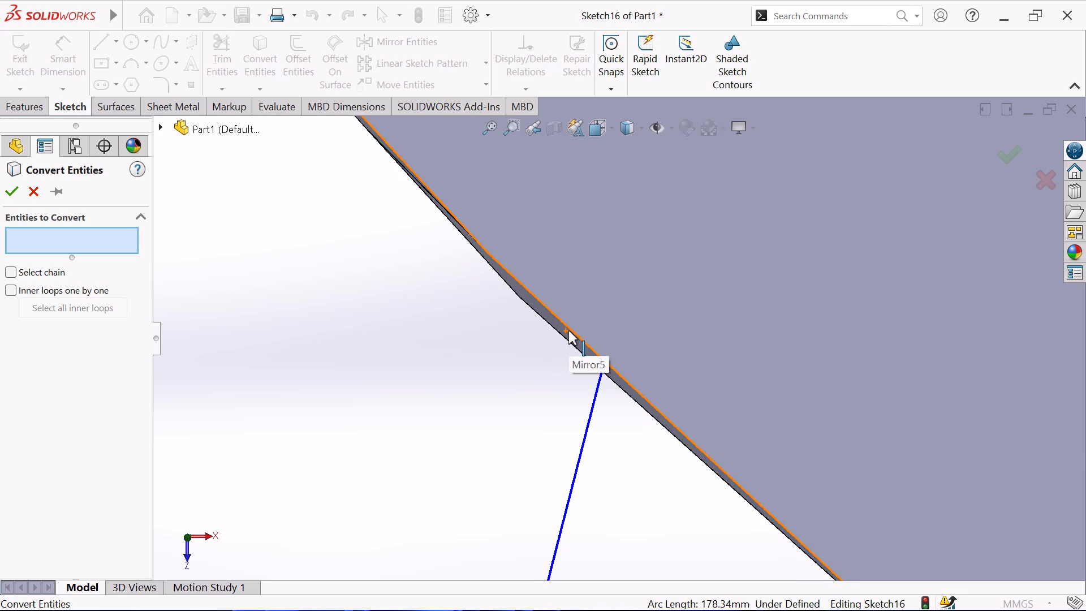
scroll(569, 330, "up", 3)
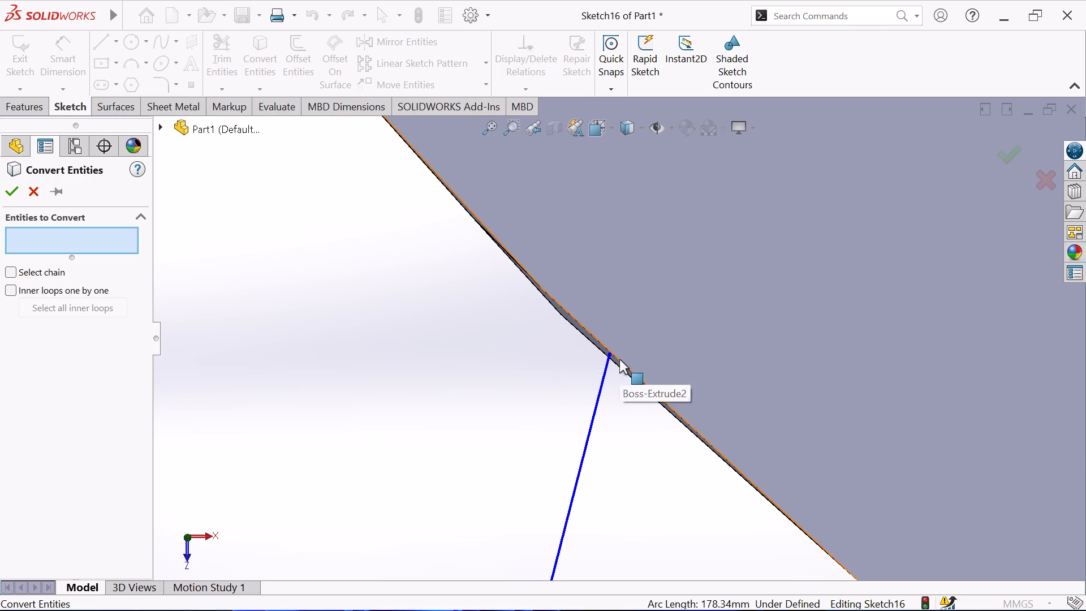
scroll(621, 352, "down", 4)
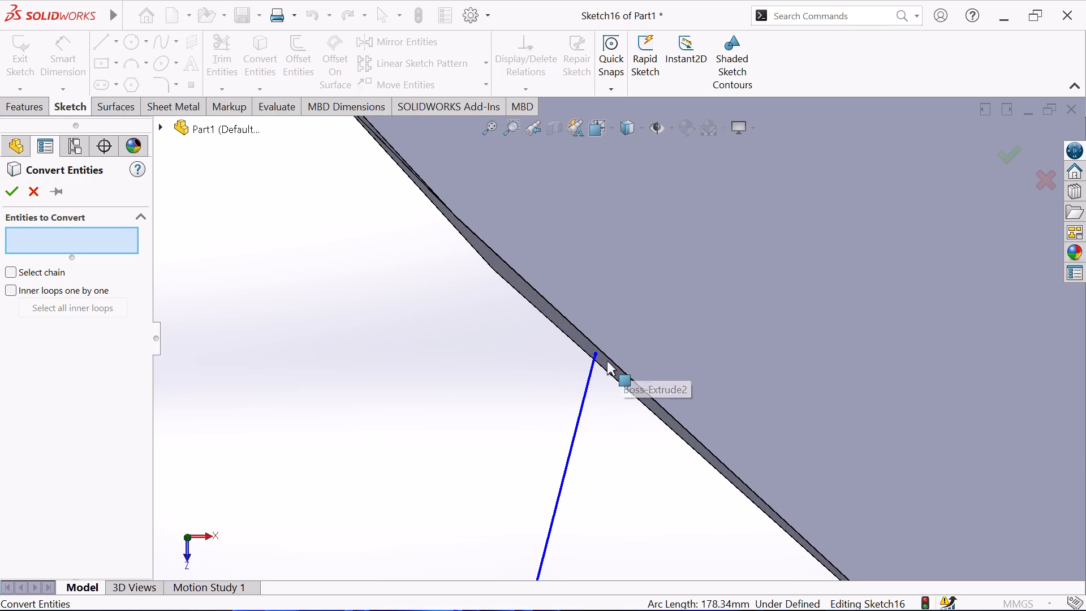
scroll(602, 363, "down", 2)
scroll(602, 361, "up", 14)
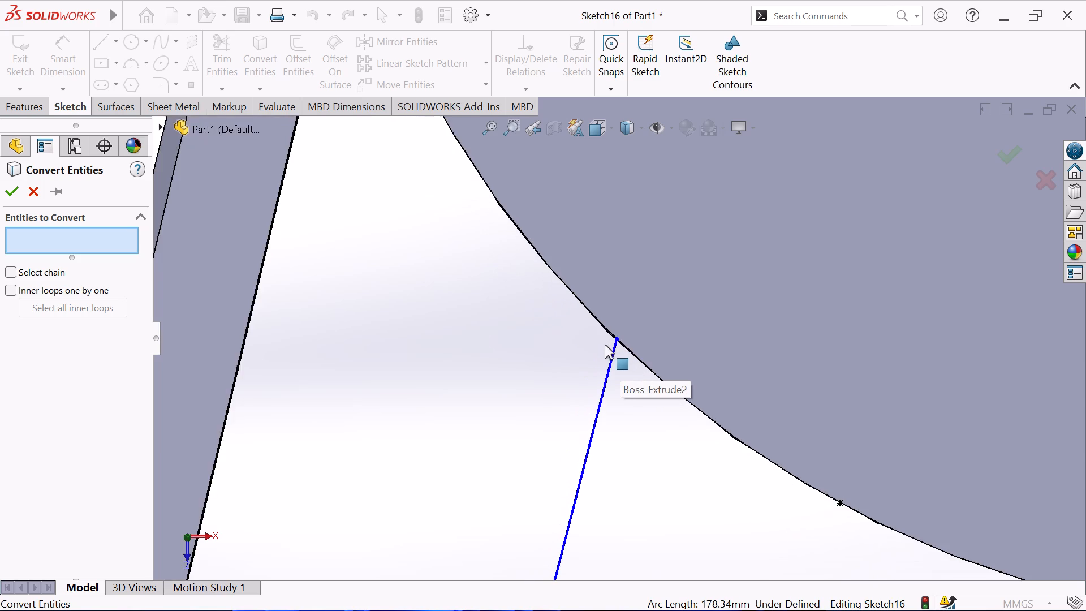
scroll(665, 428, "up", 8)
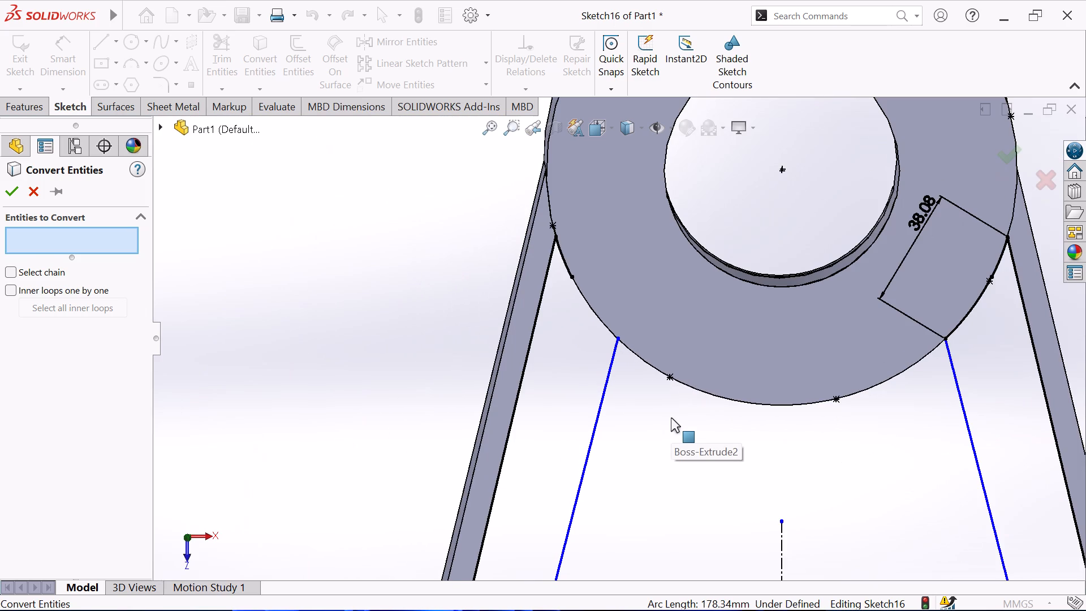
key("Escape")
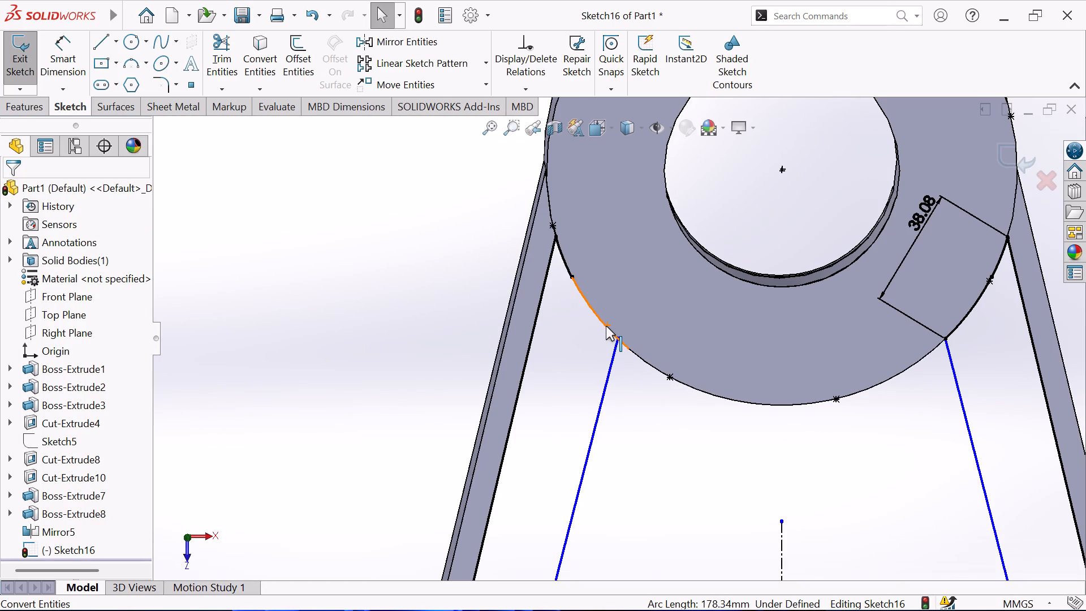
Convert the ring's outer edge segment crossing the upper end of the -X inner sloping line into a sketch entity.
left_click(606, 326)
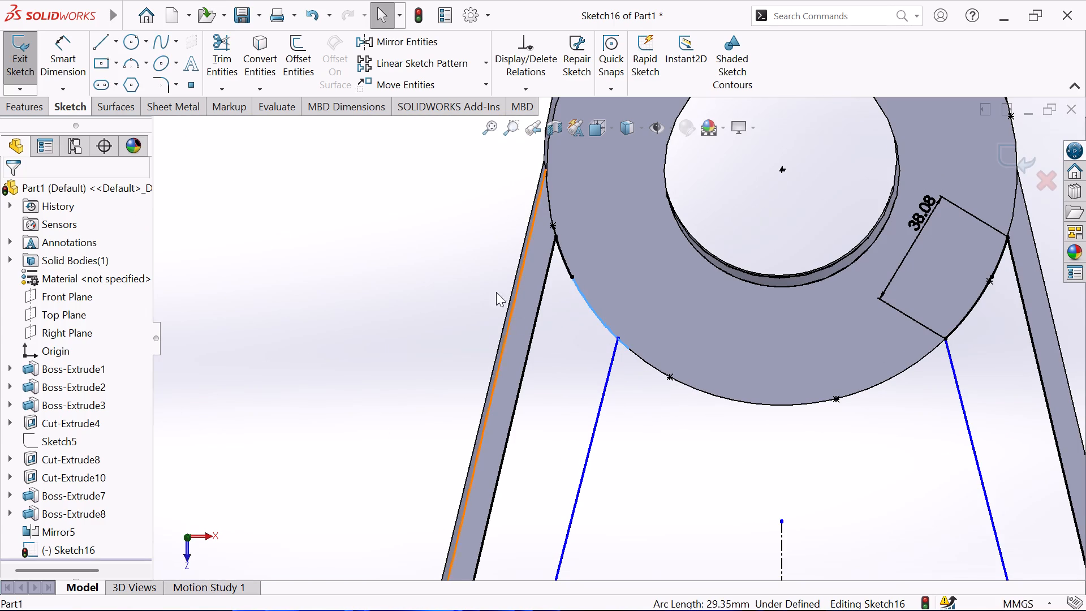
left_click(262, 68)
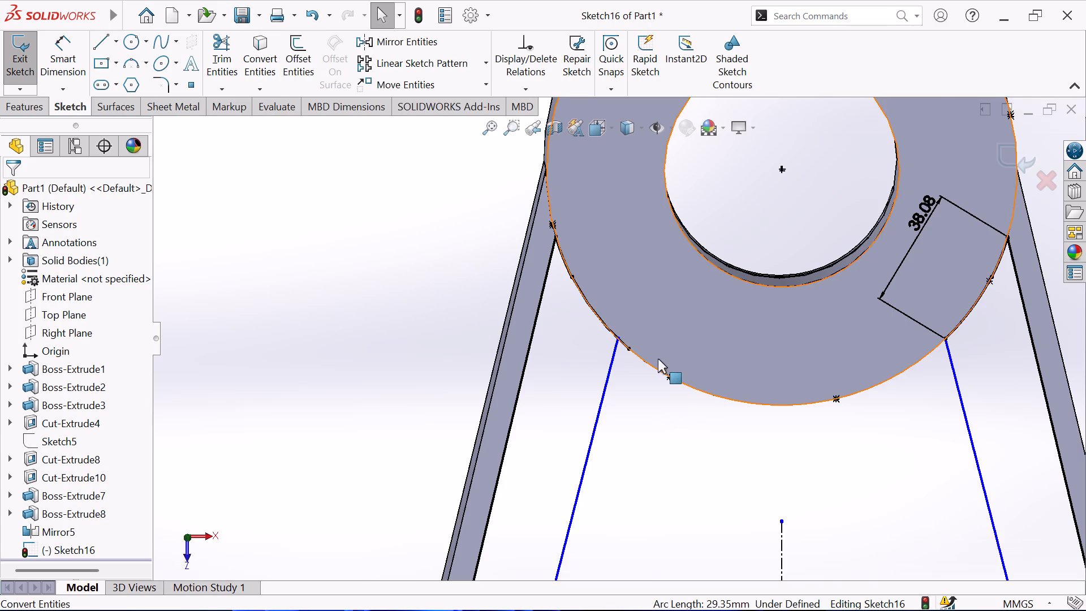
Examine the converted ring arcs and the upper ends of both inner sloping lines up close and from several angles.
scroll(658, 359, "down", 2)
scroll(1062, 383, "up", 3)
scroll(867, 331, "down", 4)
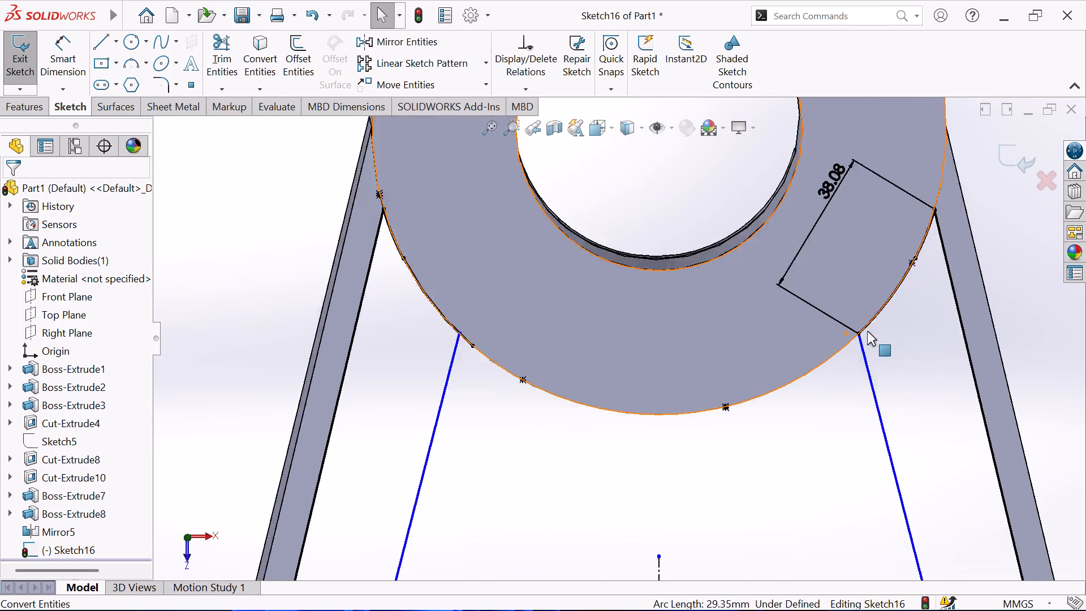
scroll(892, 334, "down", 3)
scroll(740, 318, "down", 3)
scroll(670, 376, "up", 2)
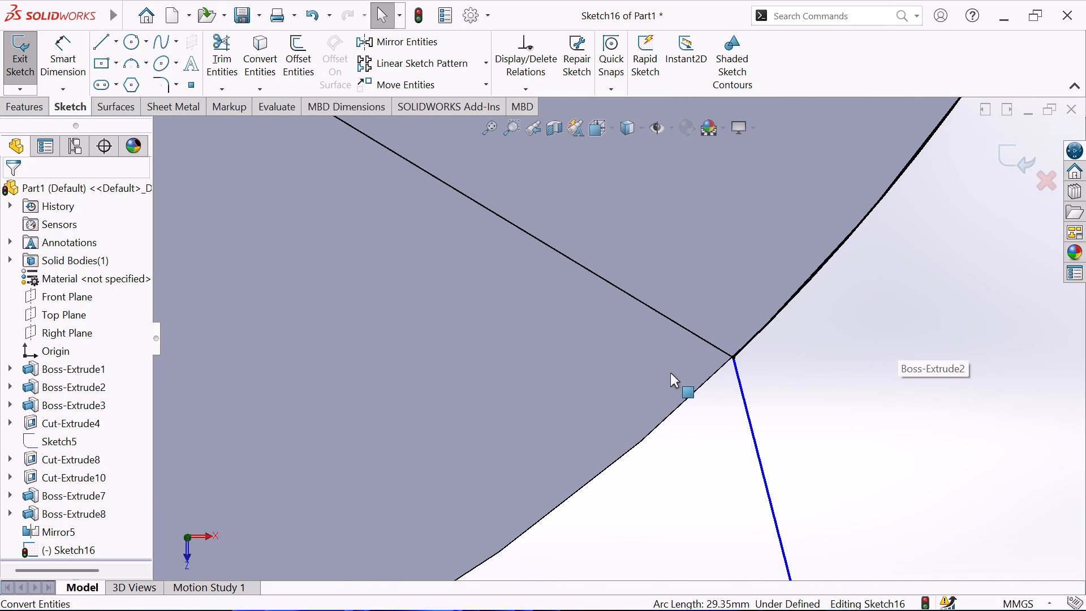
scroll(670, 373, "up", 1)
scroll(347, 369, "up", 4)
scroll(258, 425, "up", 3)
middle_click_drag(301, 407, 305, 395)
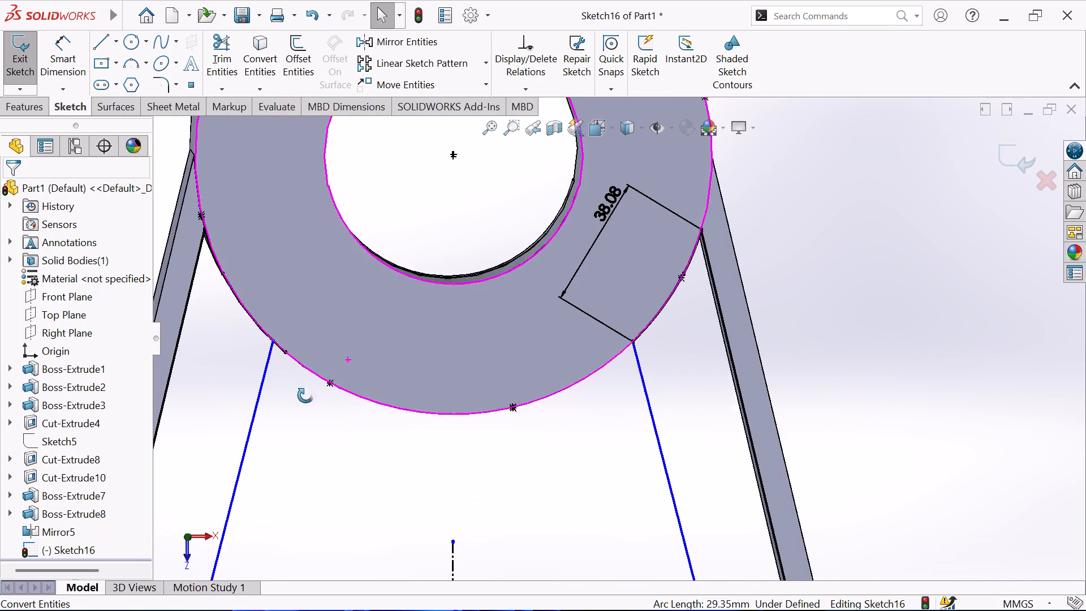
middle_click_drag(305, 395, 358, 335)
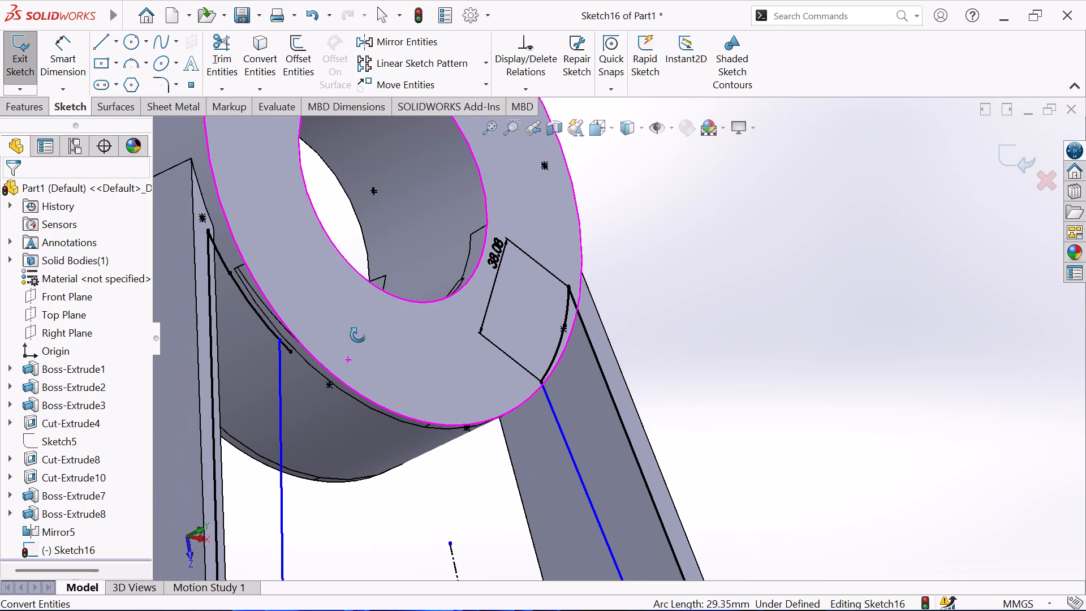
middle_click_drag(358, 335, 360, 384)
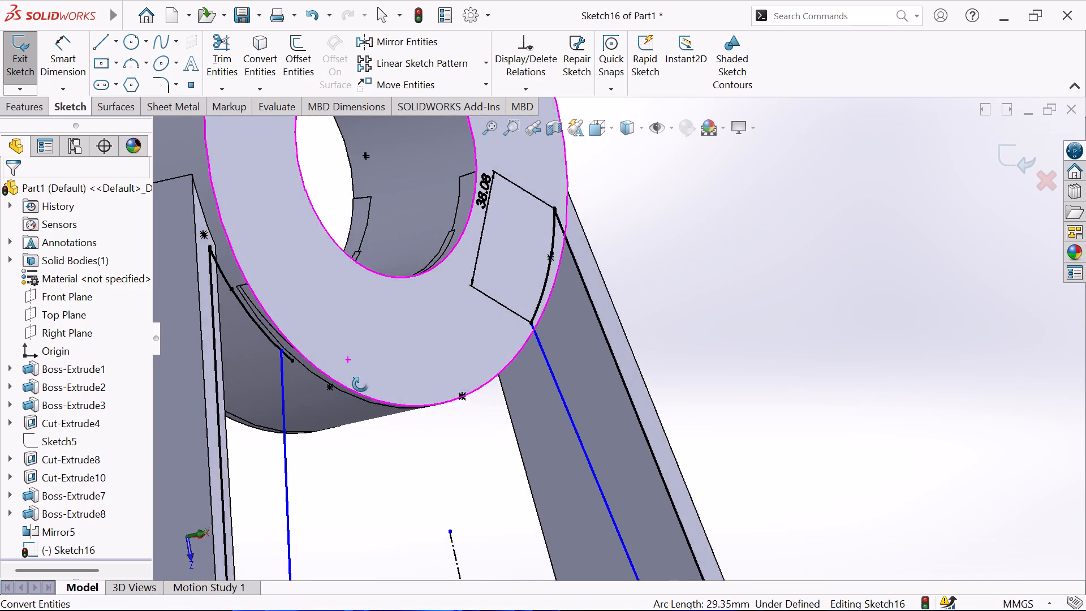
middle_click_drag(360, 384, 285, 397)
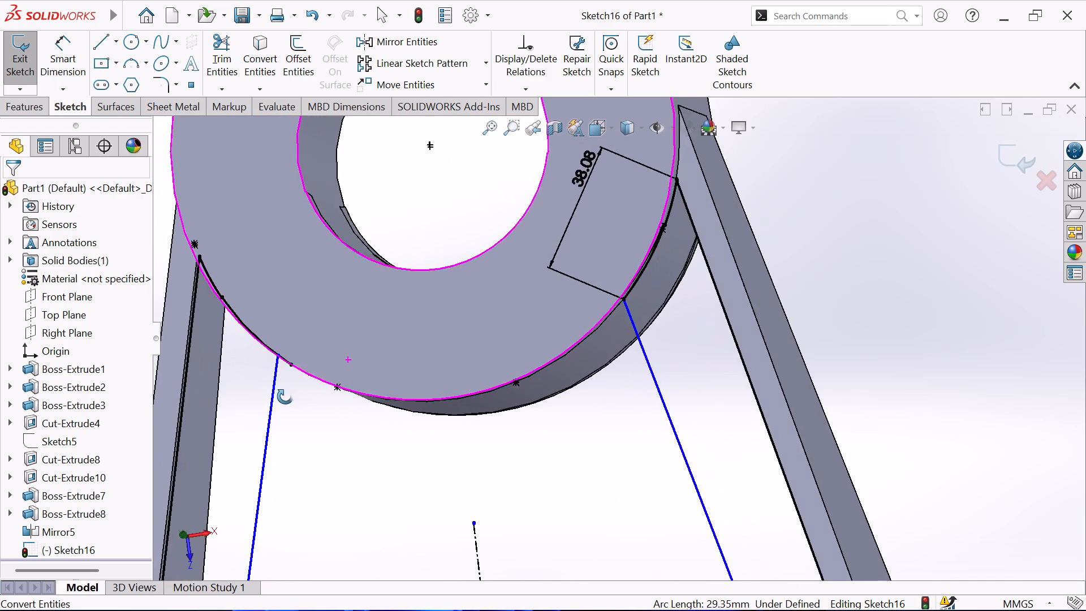
middle_click_drag(285, 397, 257, 418)
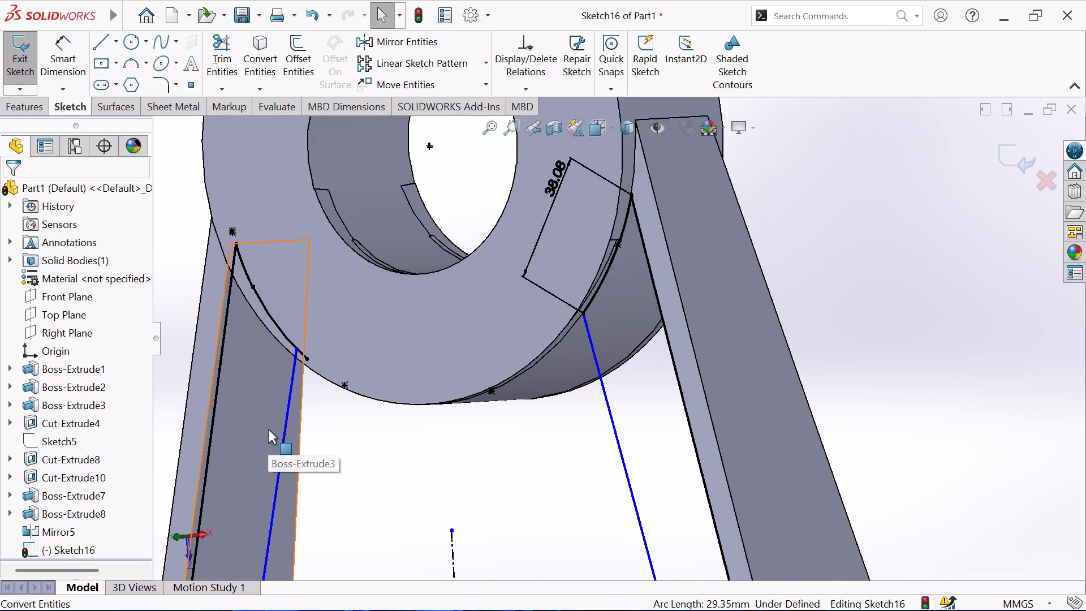
middle_click_drag(270, 419, 273, 415)
middle_click_drag(273, 415, 357, 416)
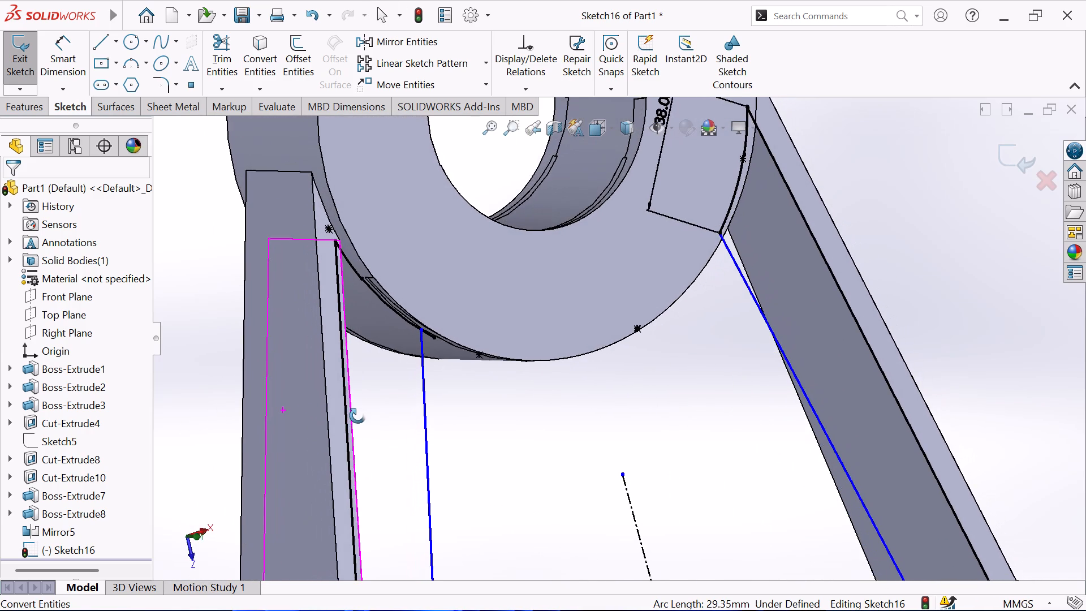
middle_click_drag(357, 416, 368, 368)
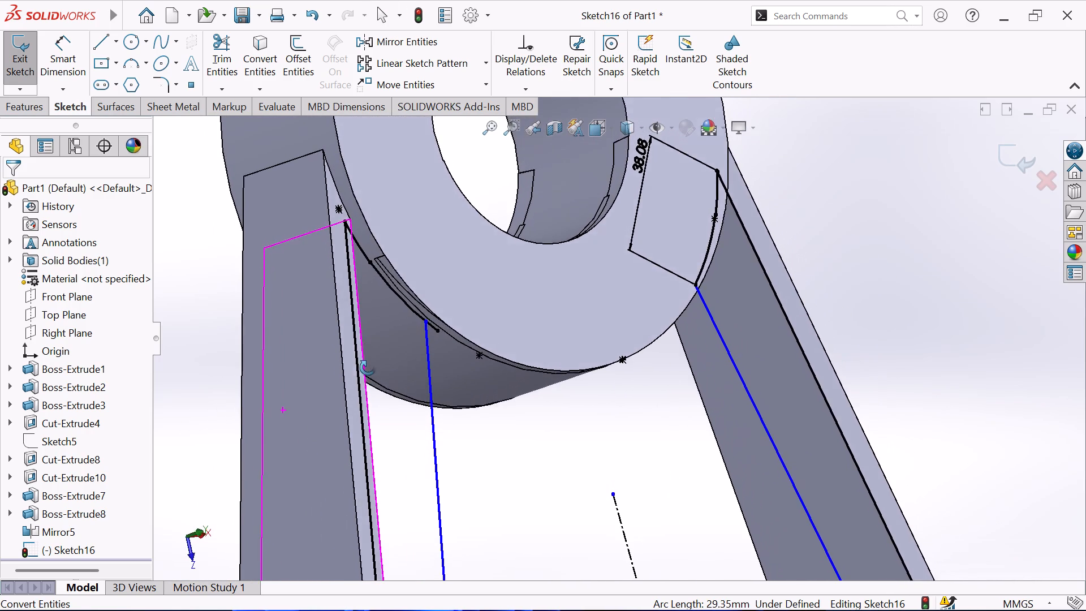
middle_click_drag(368, 368, 380, 343)
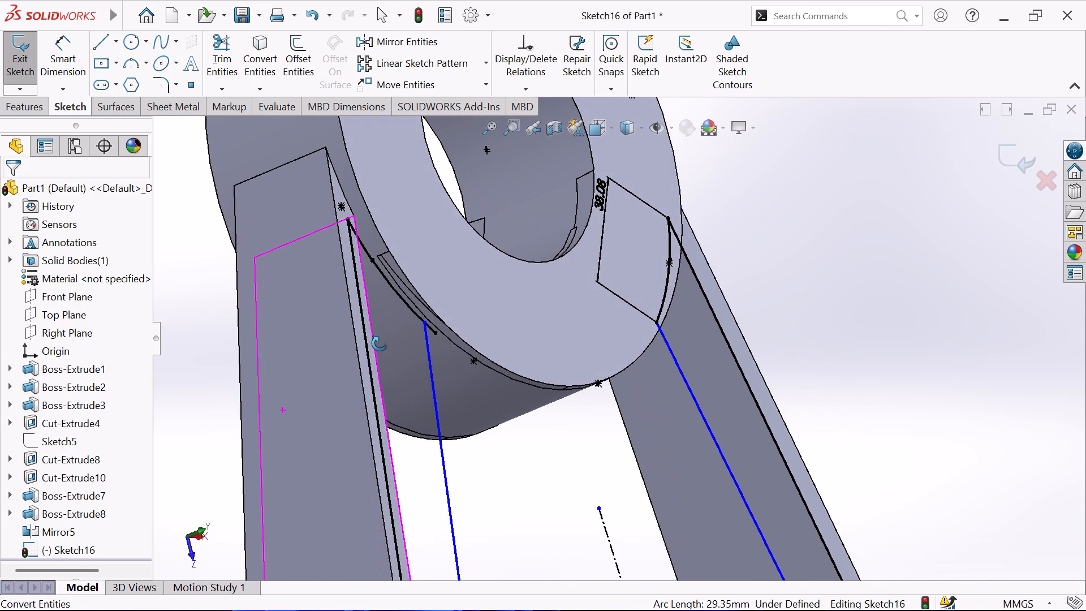
middle_click_drag(380, 343, 383, 334)
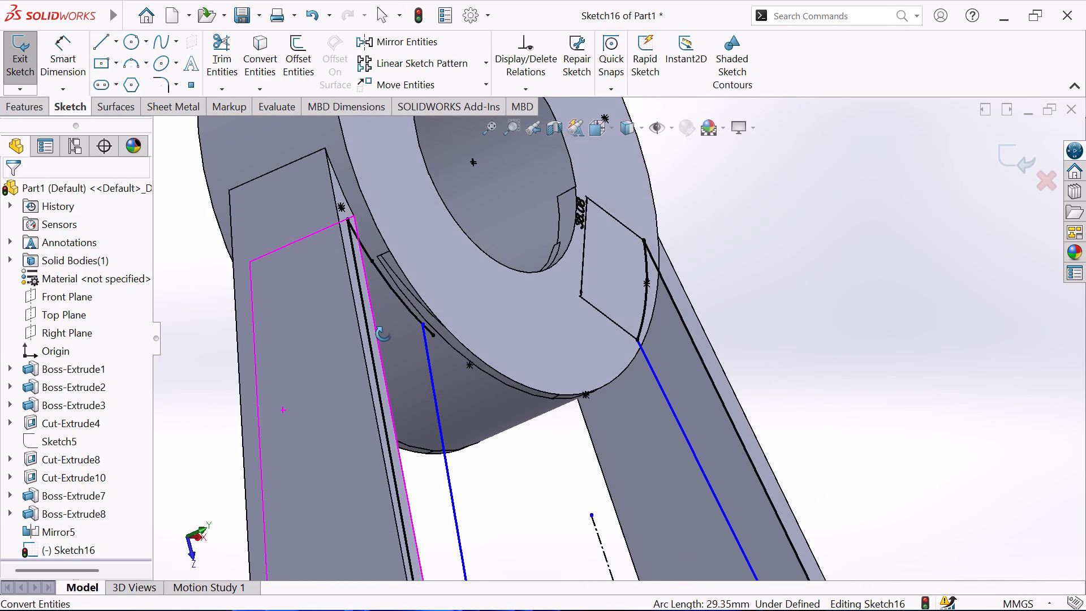
middle_click_drag(383, 334, 393, 333)
scroll(449, 333, "down", 9)
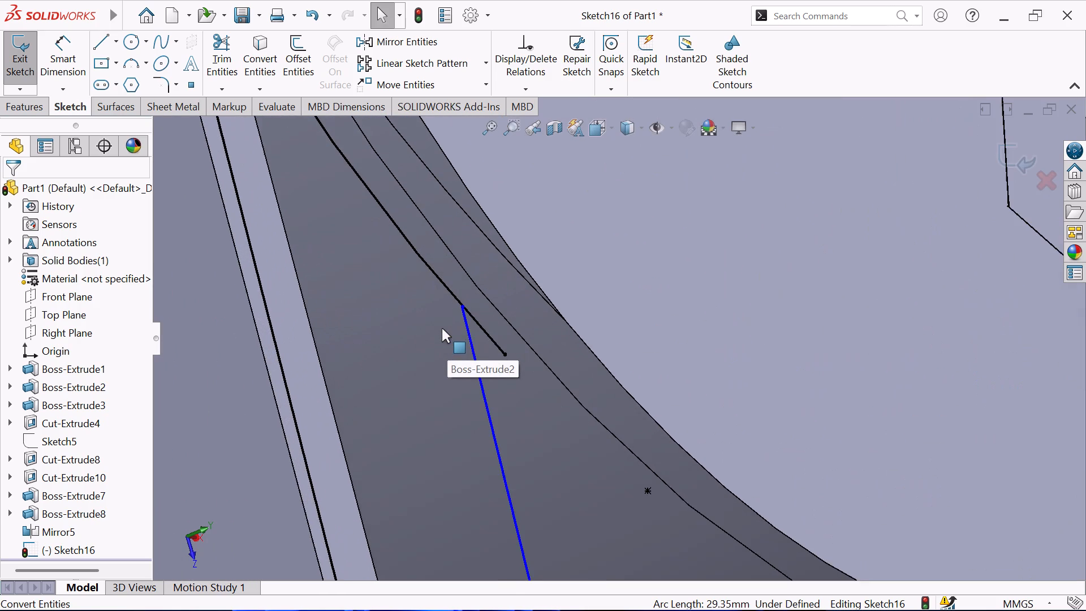
middle_click_drag(449, 322, 411, 377)
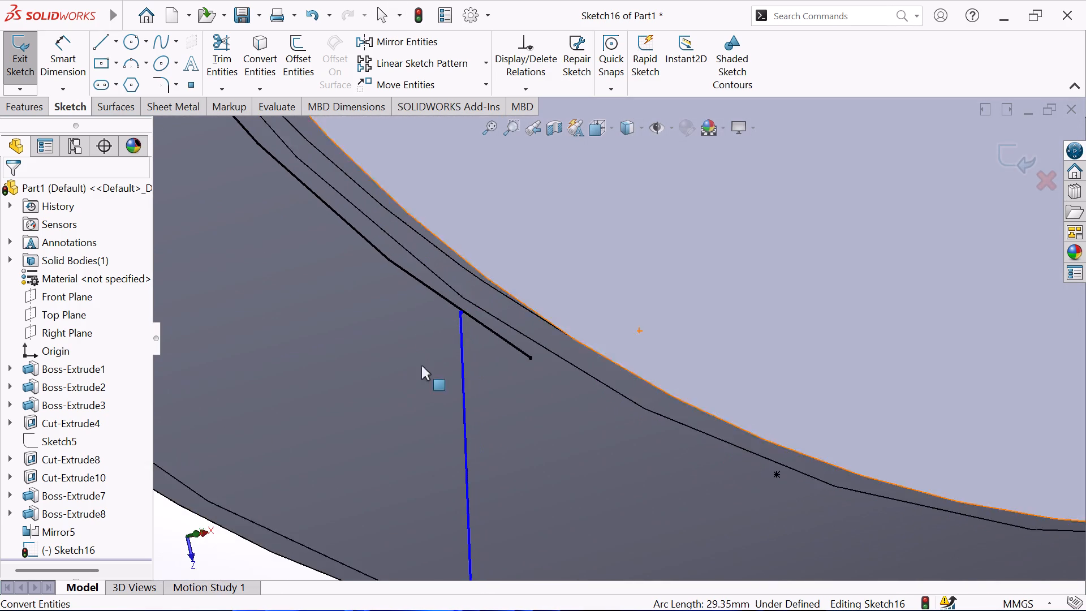
Examine where the converted ring arcs meet the upper ends of both inner sloping lines, up close and from several angles.
scroll(465, 332, "down", 7)
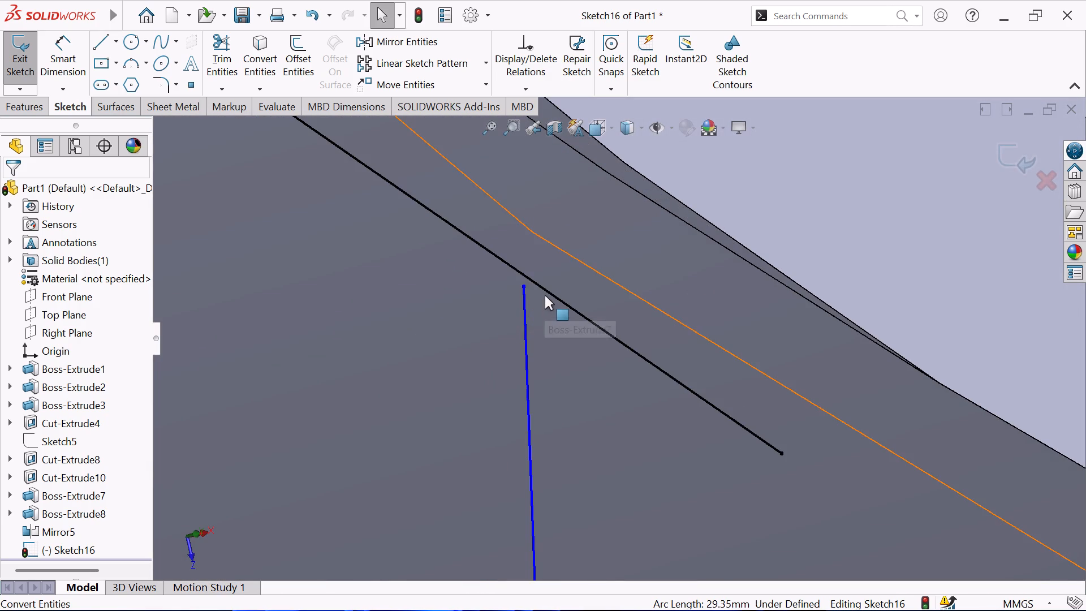
scroll(545, 295, "up", 7)
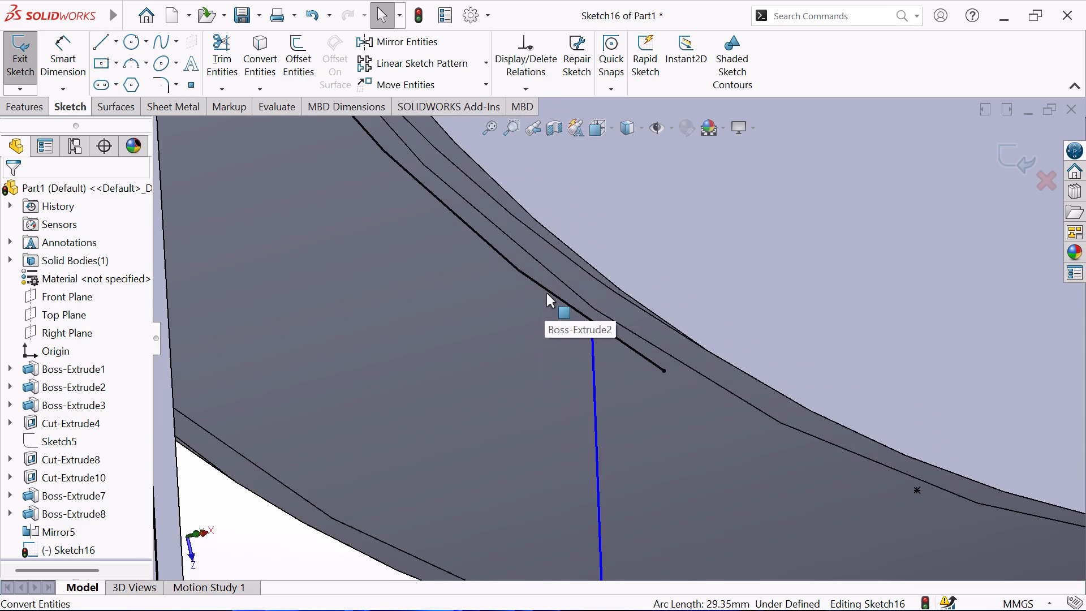
scroll(552, 293, "up", 2)
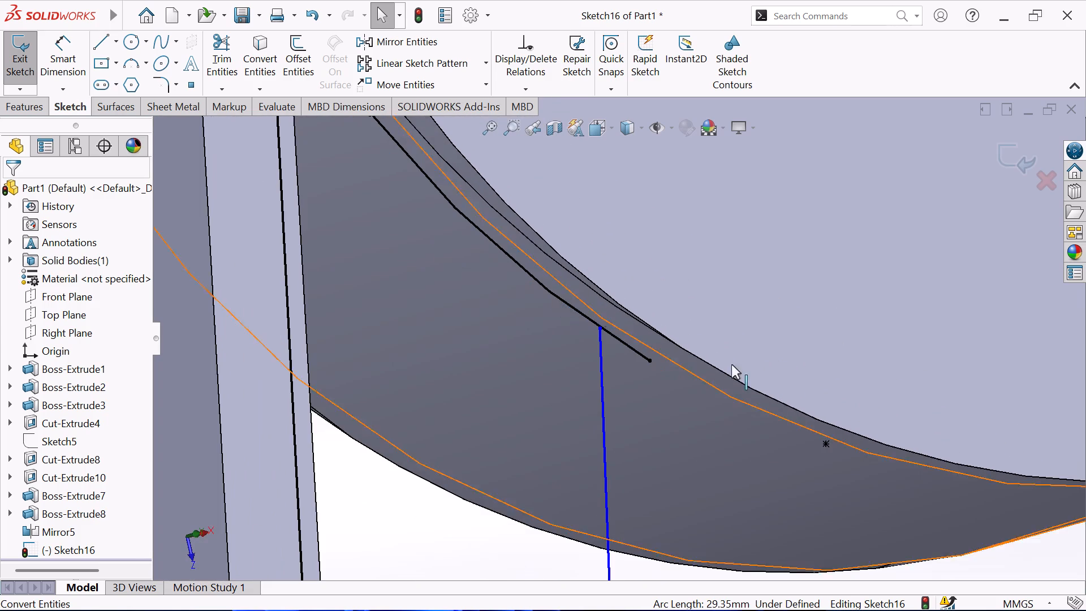
scroll(750, 373, "up", 3)
scroll(1027, 438, "up", 4)
scroll(973, 346, "down", 2)
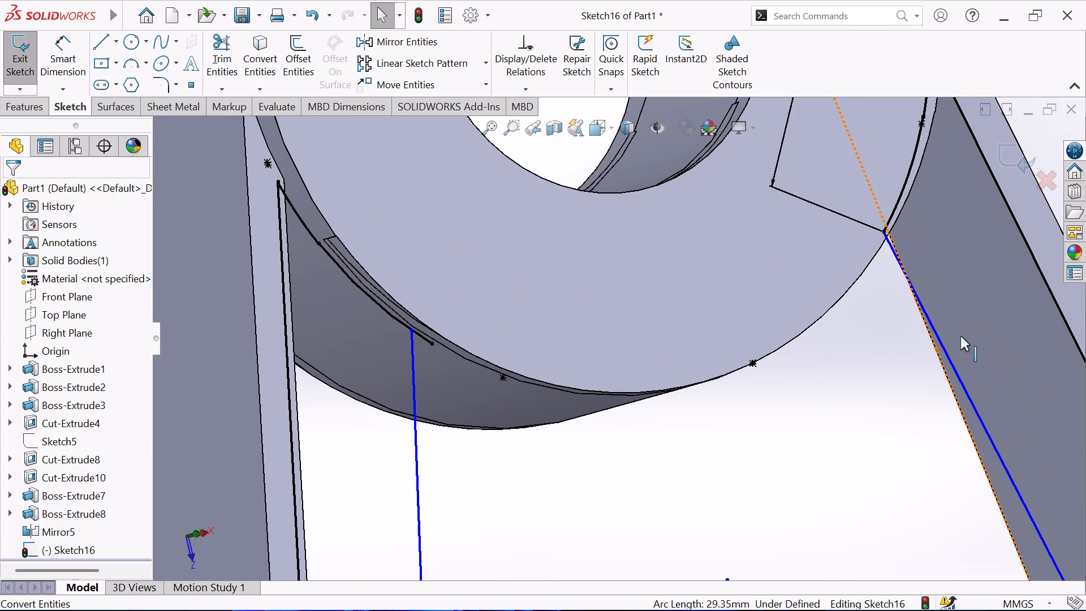
middle_click_drag(925, 288, 842, 287)
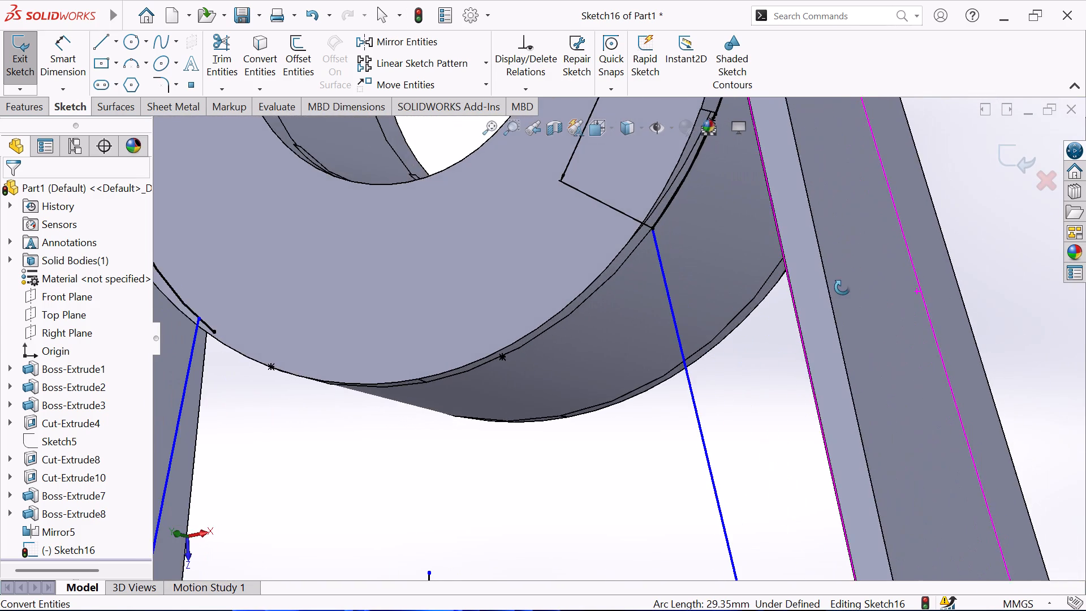
middle_click_drag(842, 287, 840, 289)
scroll(686, 222, "down", 2)
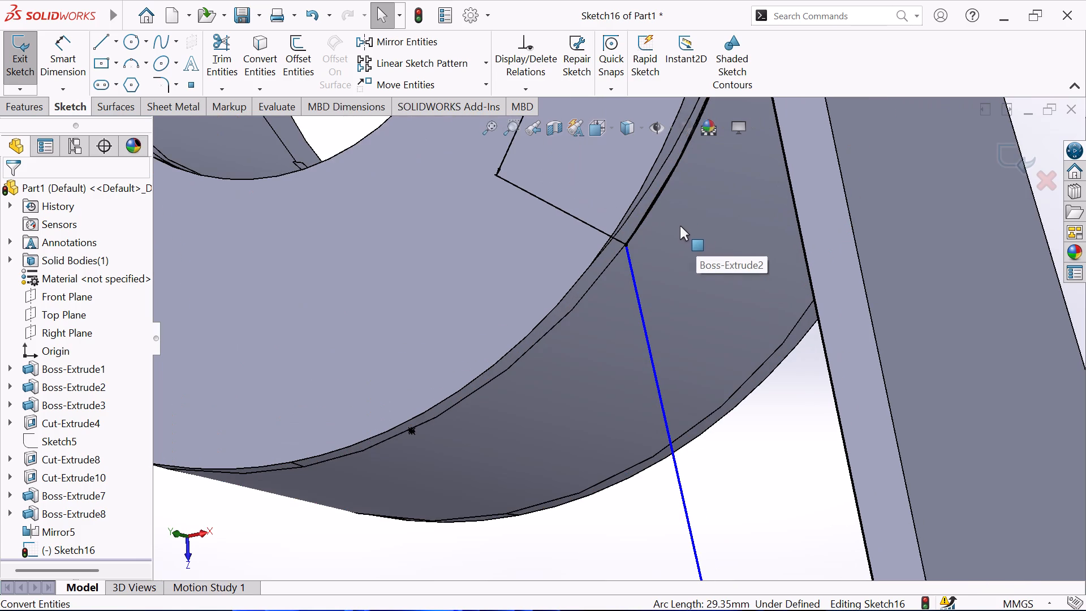
scroll(402, 326, "up", 3)
scroll(388, 373, "up", 3)
middle_click_drag(456, 319, 493, 307)
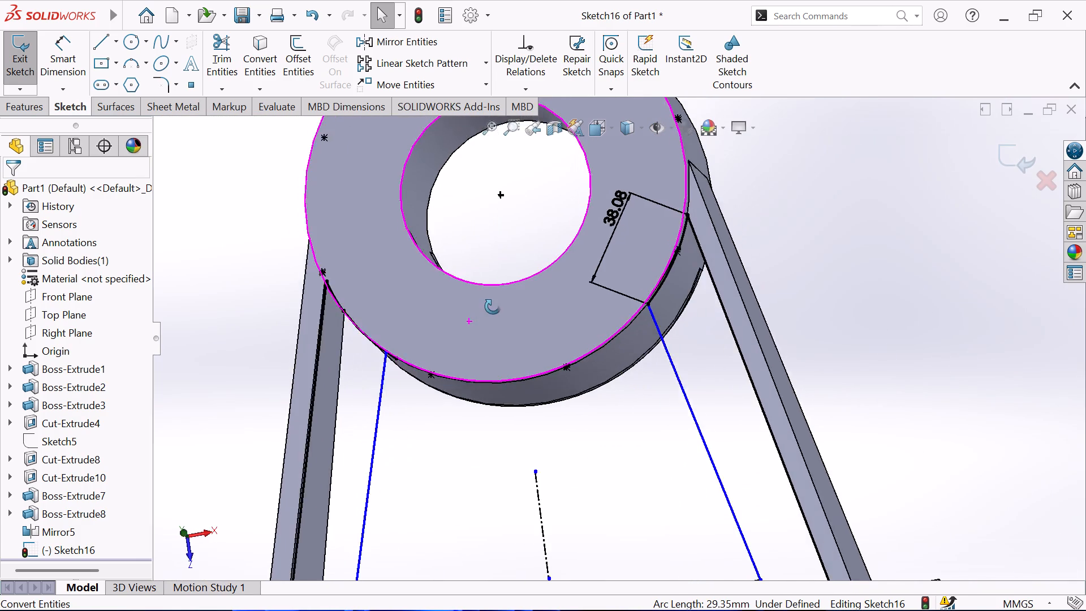
middle_click_drag(493, 307, 523, 287)
scroll(368, 343, "down", 3)
scroll(471, 339, "down", 3)
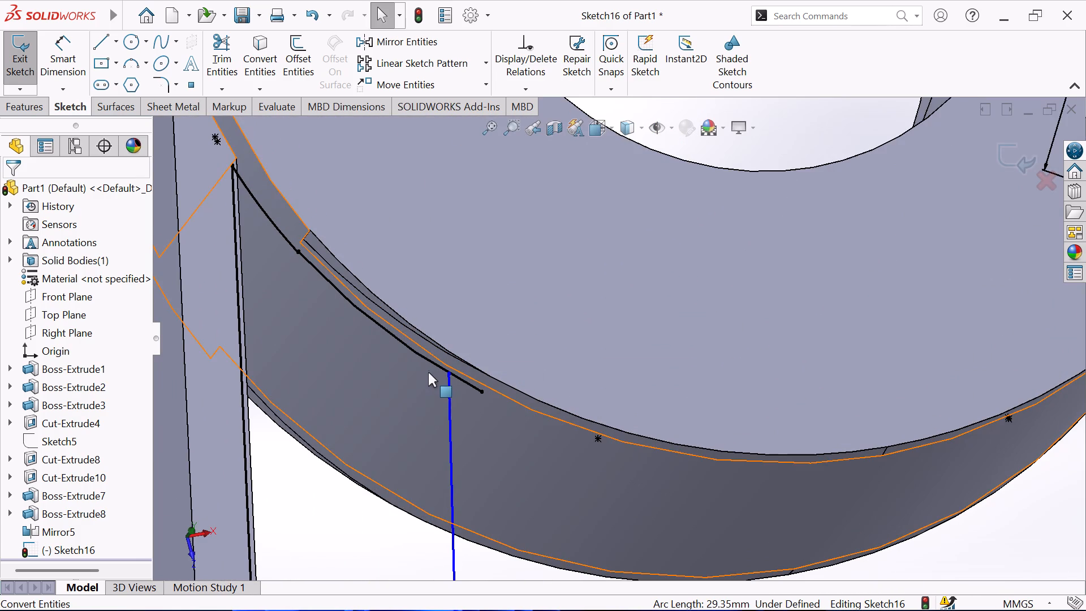
Delete the converted ring arc that crosses the upper end of the -X inner sloping line.
left_click(428, 357)
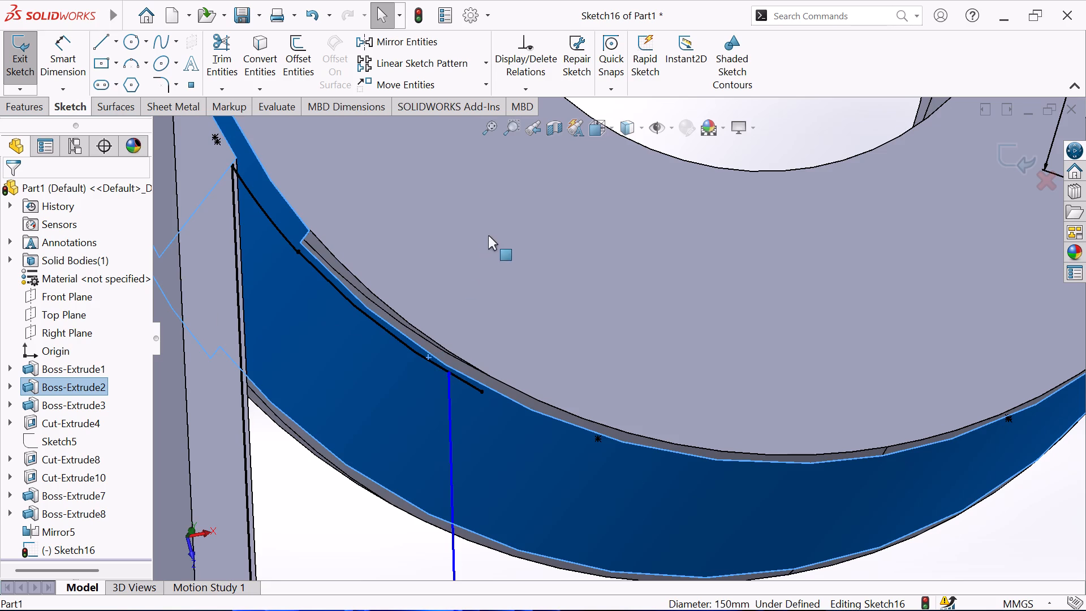
left_click(489, 234)
left_click(400, 338)
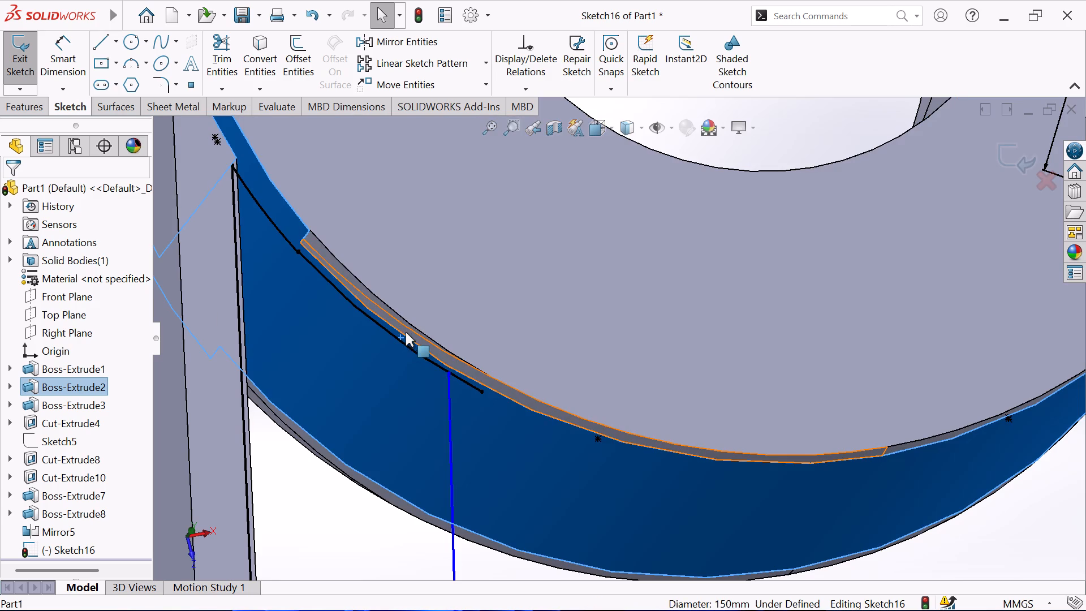
left_click(489, 318)
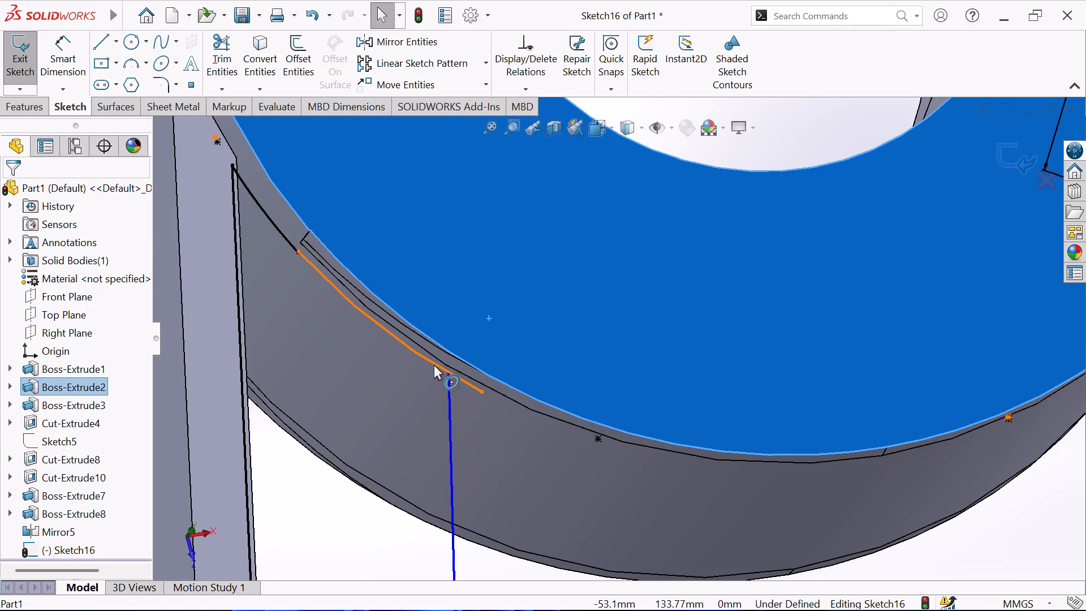
left_click(434, 364)
key("Delete")
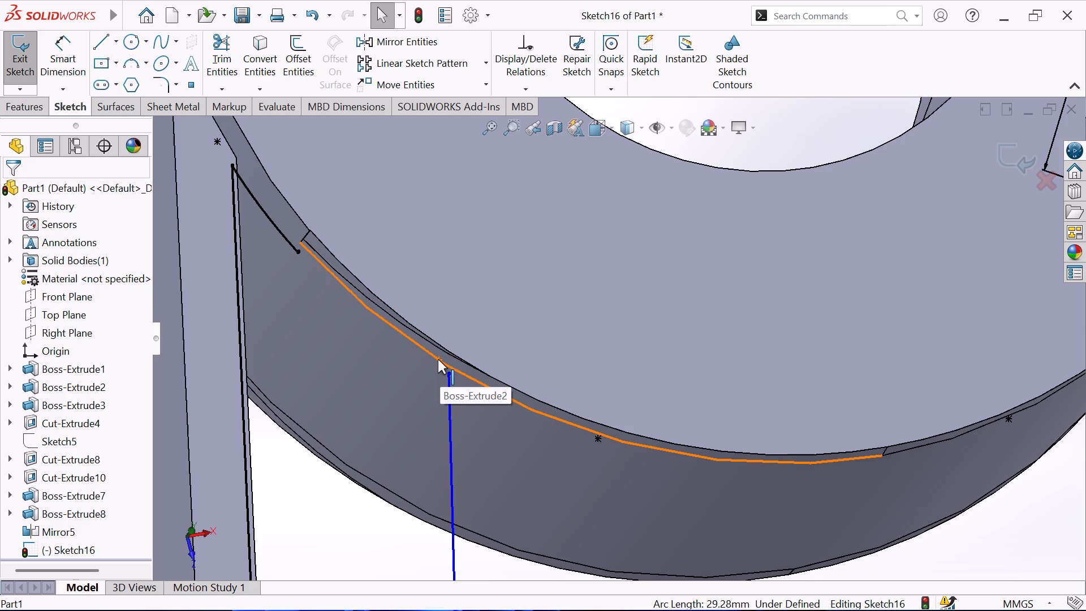
Convert the ring's long outer edge segment above the -X inner sloping line into a sketch entity.
left_click(438, 359)
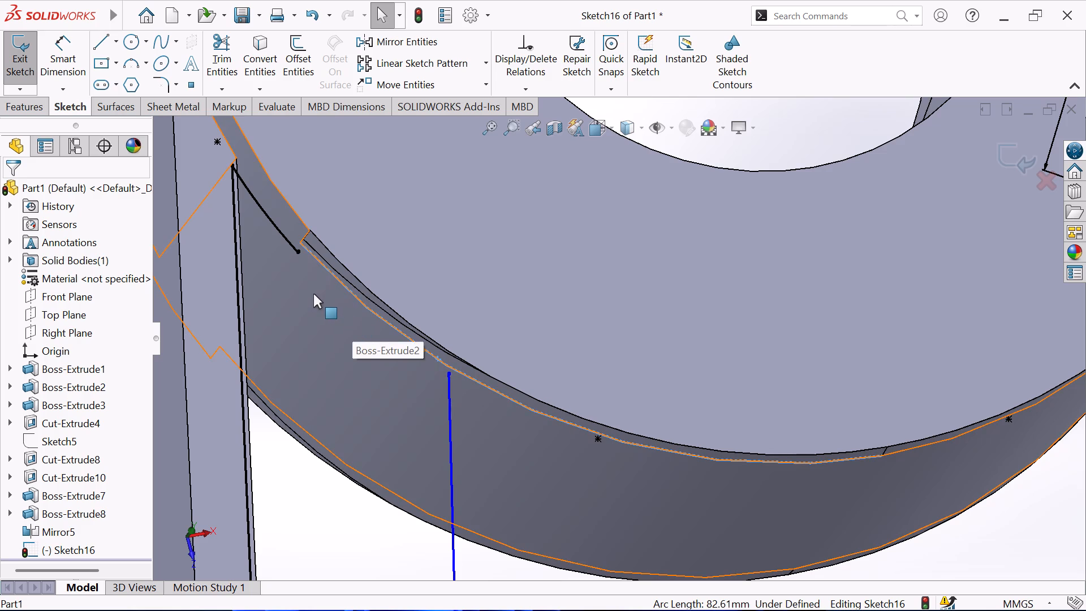
left_click(252, 59)
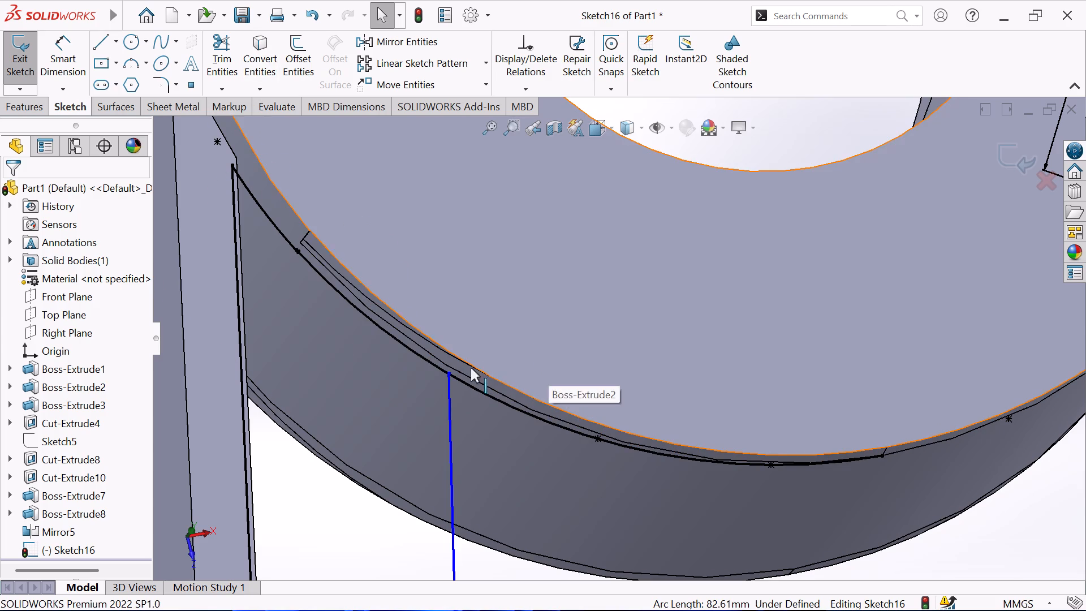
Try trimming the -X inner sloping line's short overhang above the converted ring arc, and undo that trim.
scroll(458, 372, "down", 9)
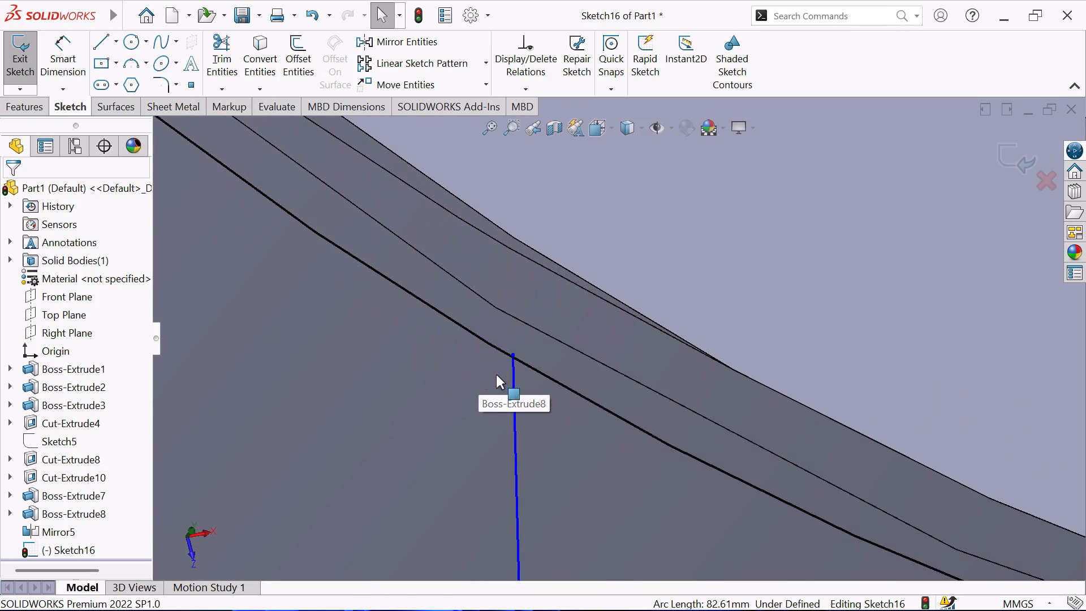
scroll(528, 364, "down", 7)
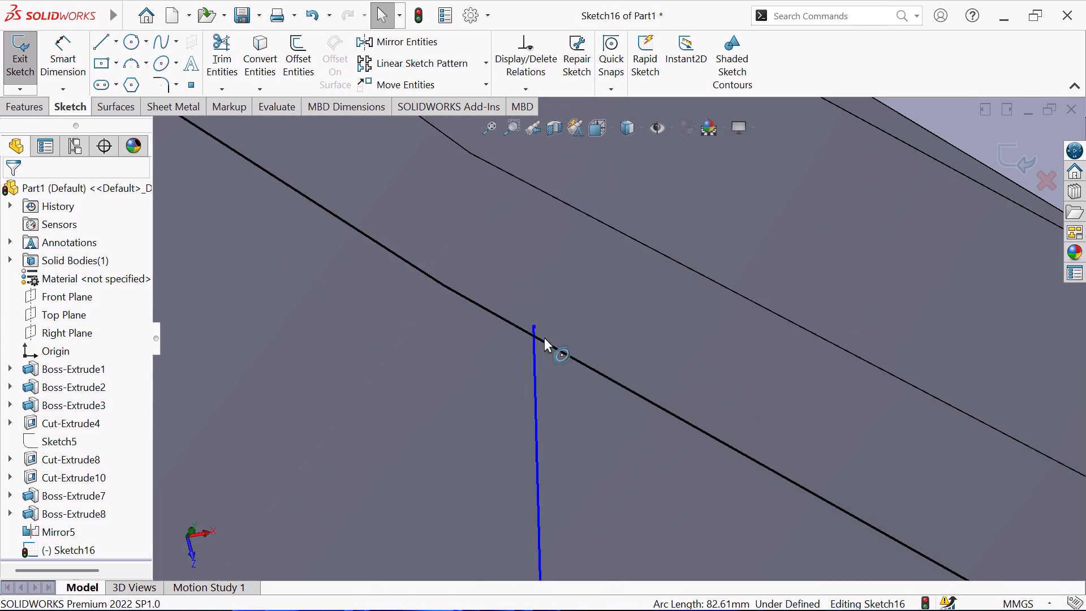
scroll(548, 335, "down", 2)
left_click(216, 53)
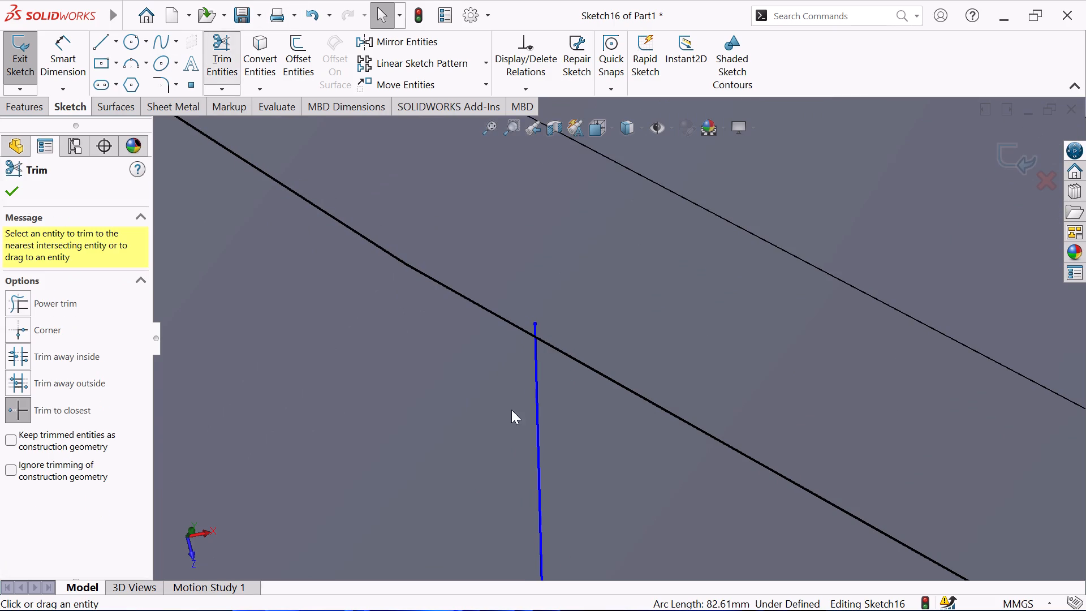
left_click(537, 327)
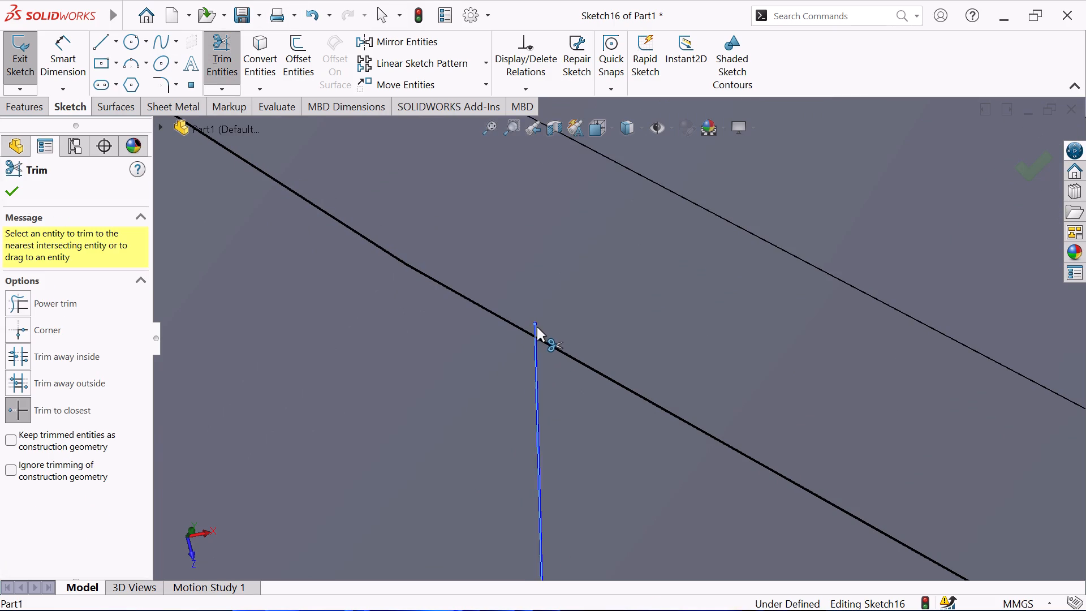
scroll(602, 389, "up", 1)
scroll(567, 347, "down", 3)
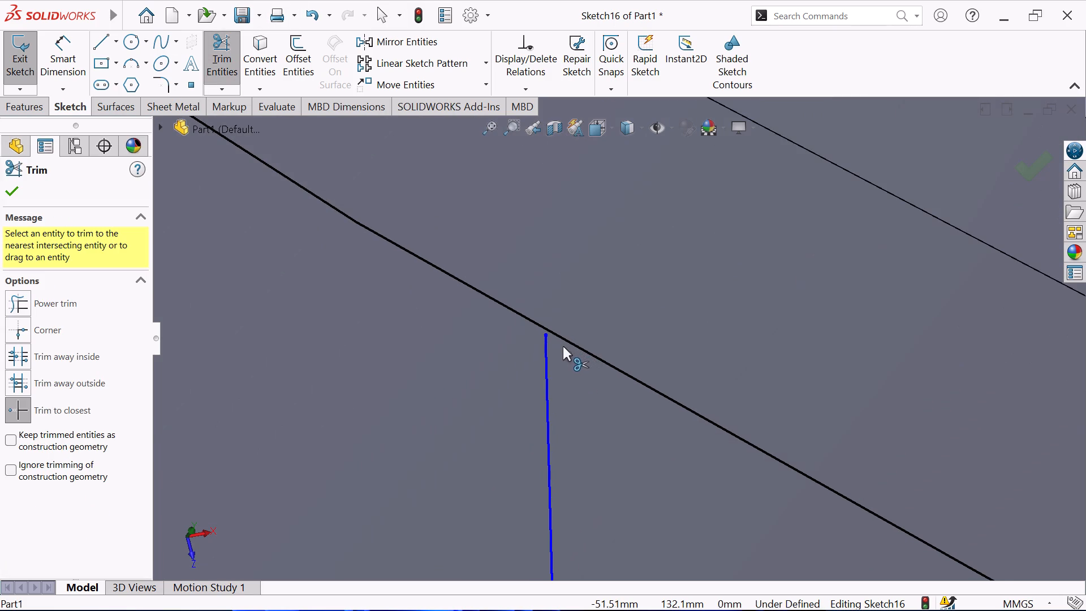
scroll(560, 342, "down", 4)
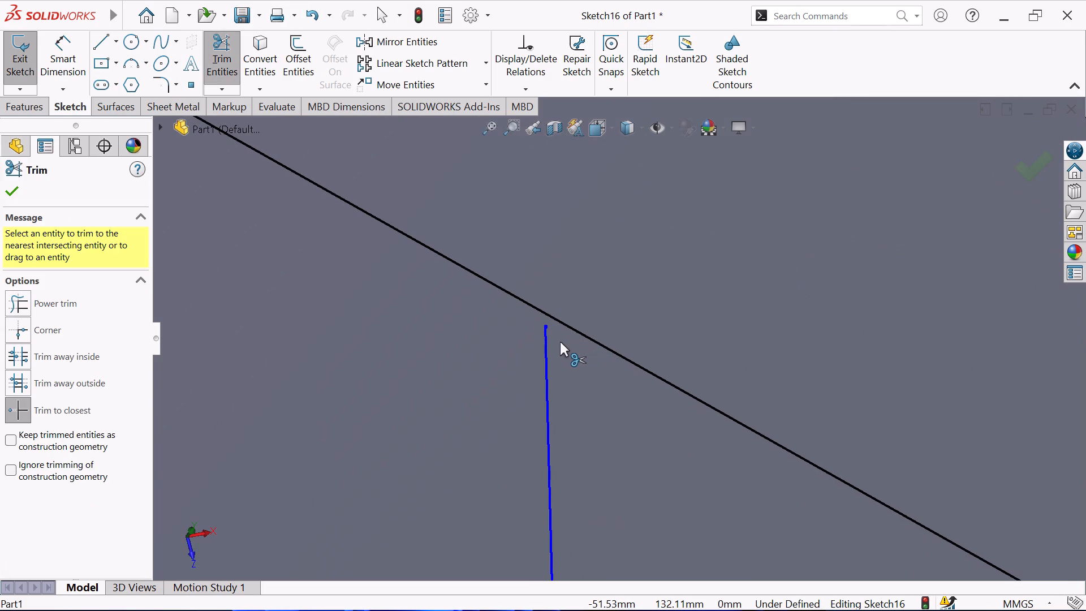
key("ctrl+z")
Trim the converted ring arc beyond the -X inner sloping line and the line's overhang above it to form a corner.
scroll(563, 340, "up", 4)
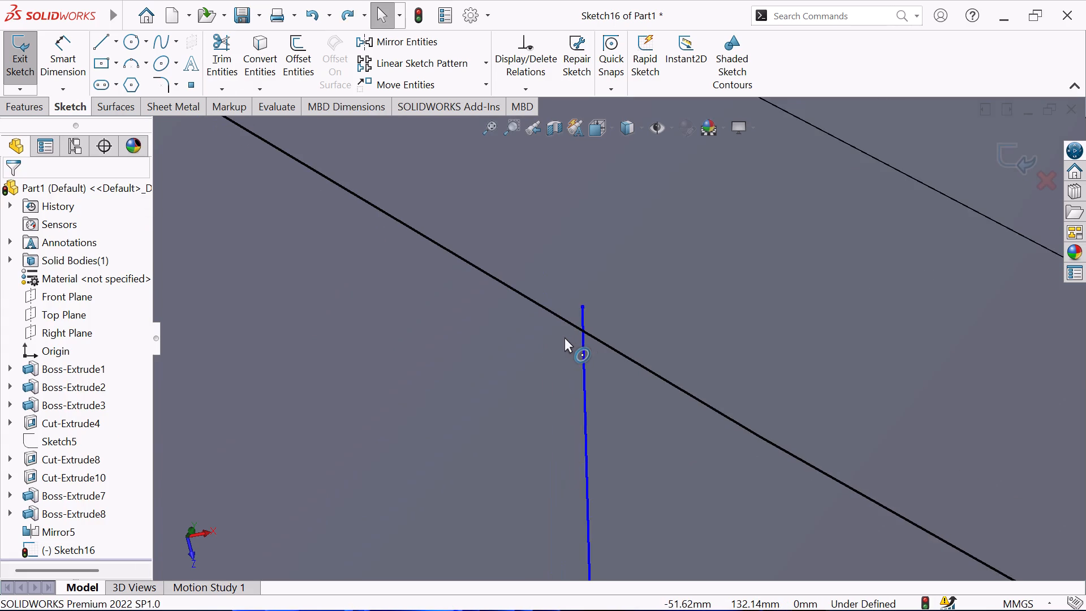
scroll(583, 339, "up", 4)
scroll(676, 388, "up", 4)
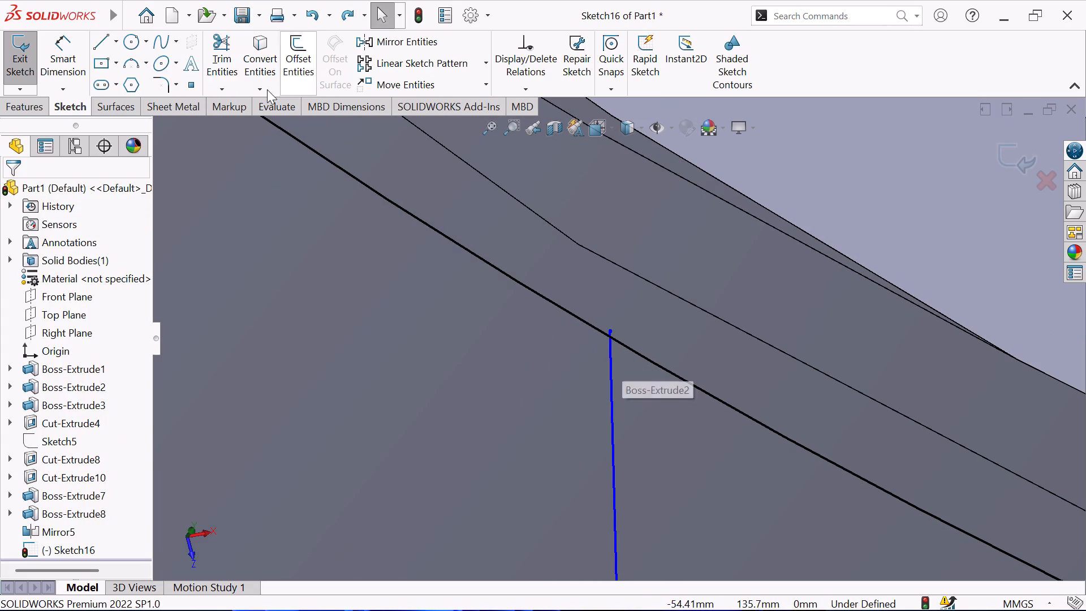
left_click(226, 61)
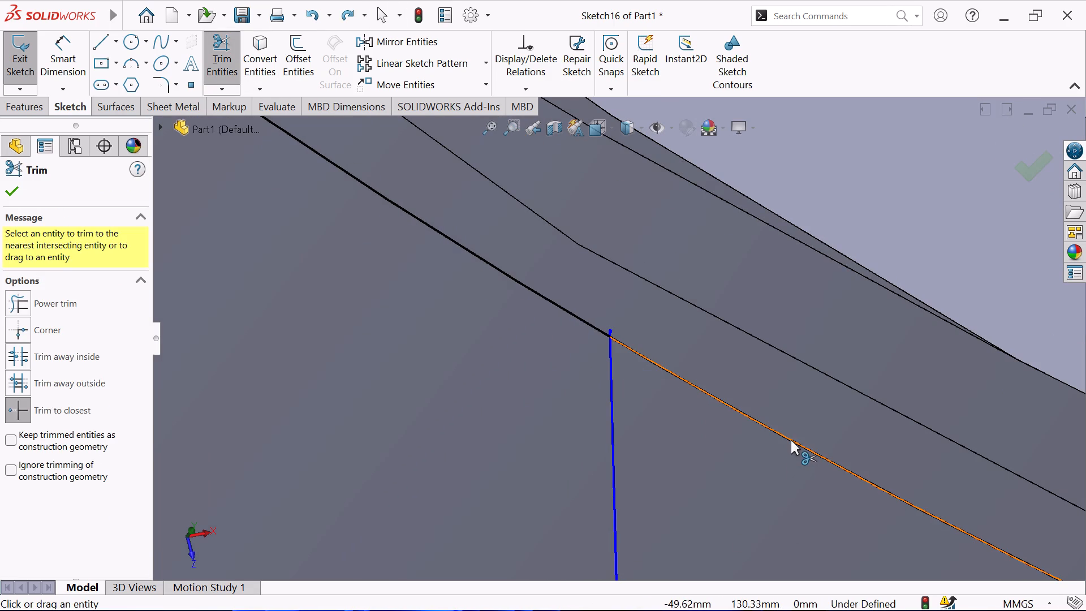
left_click(791, 440)
scroll(611, 332, "down", 4)
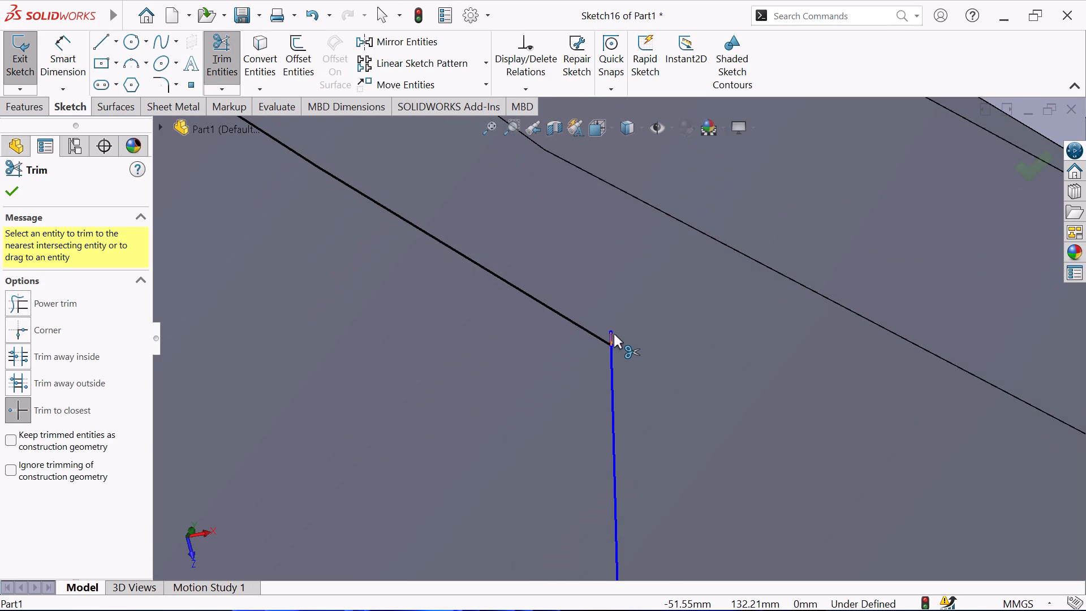
scroll(614, 334, "down", 2)
left_click(611, 337)
scroll(698, 403, "up", 4)
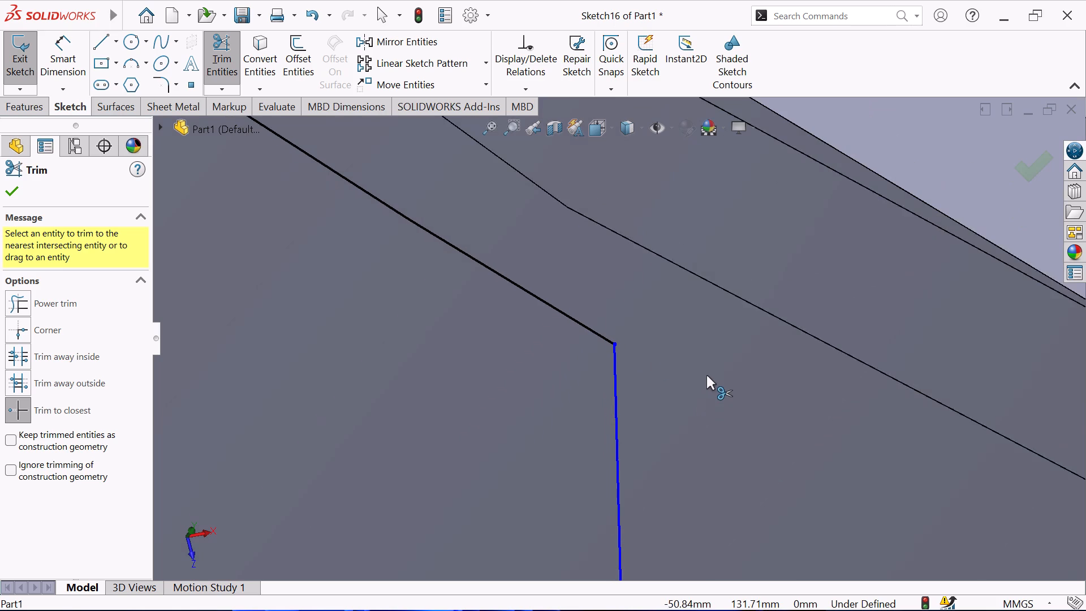
scroll(706, 375, "up", 3)
left_click(15, 194)
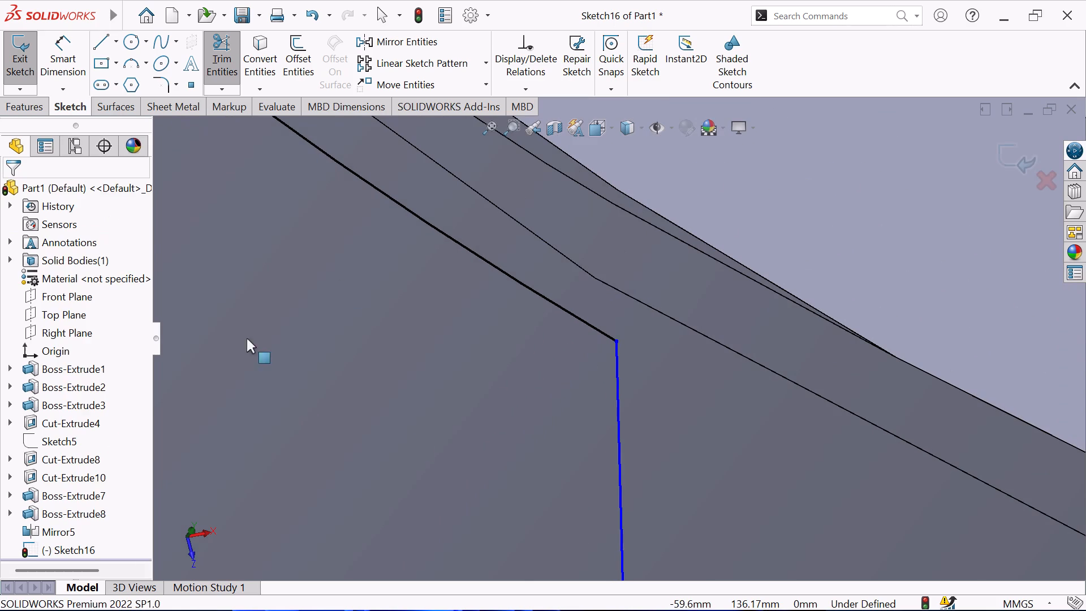
Trim the lower end of the -X inner sloping line below the horizontal line offset 18 mm from the base plate.
scroll(490, 321, "up", 9)
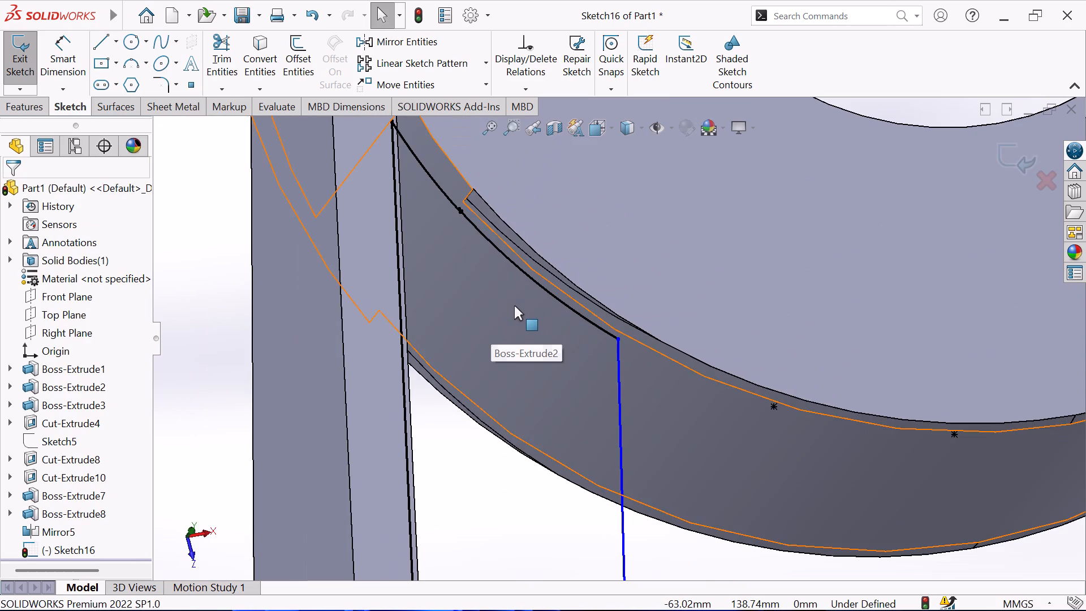
key("ctrl+8")
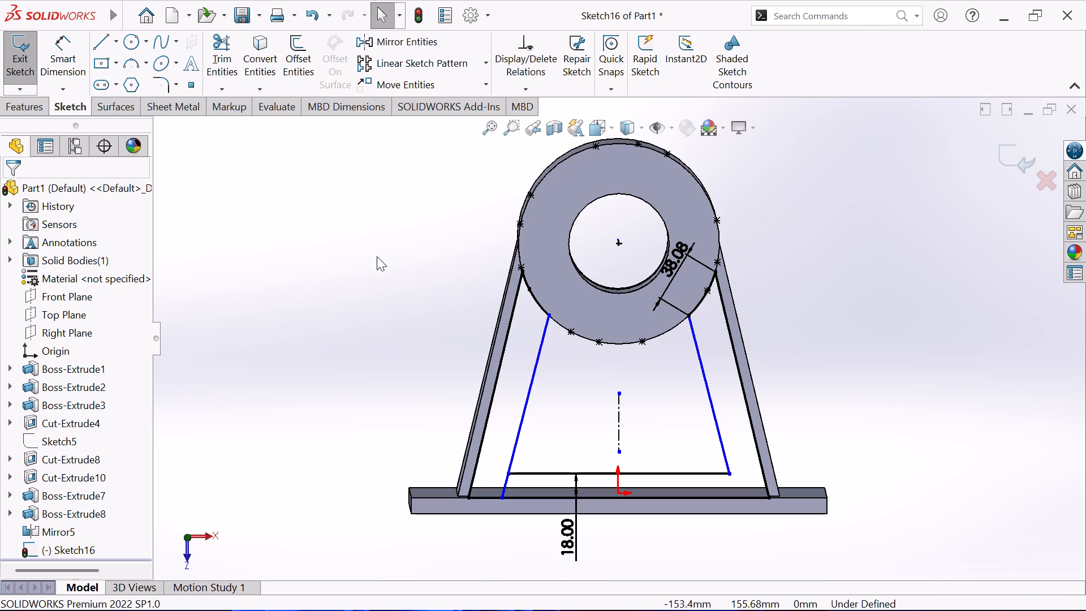
left_click(215, 57)
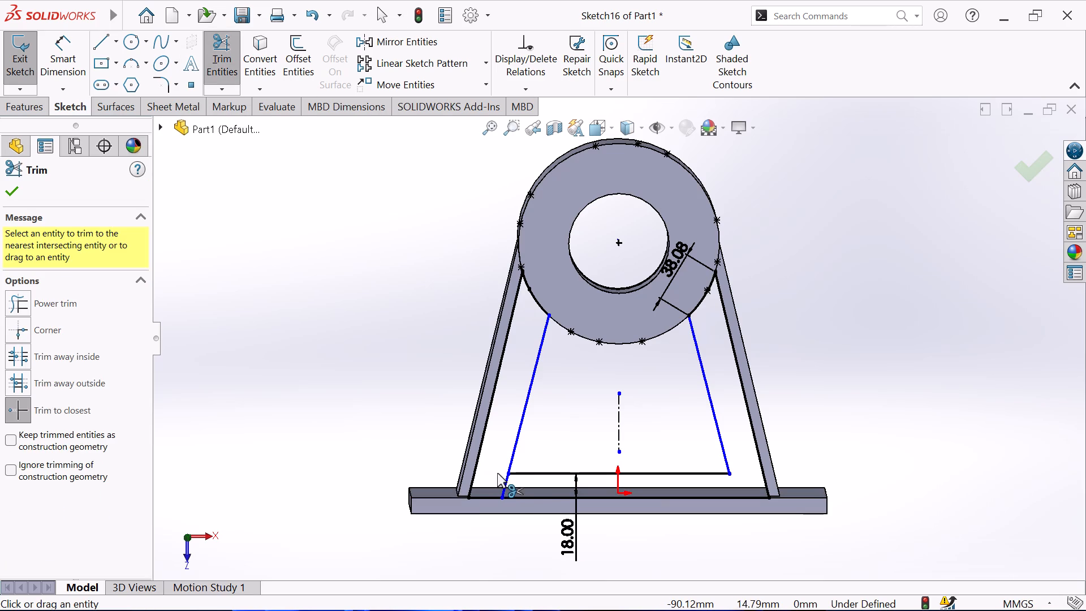
left_click(507, 482)
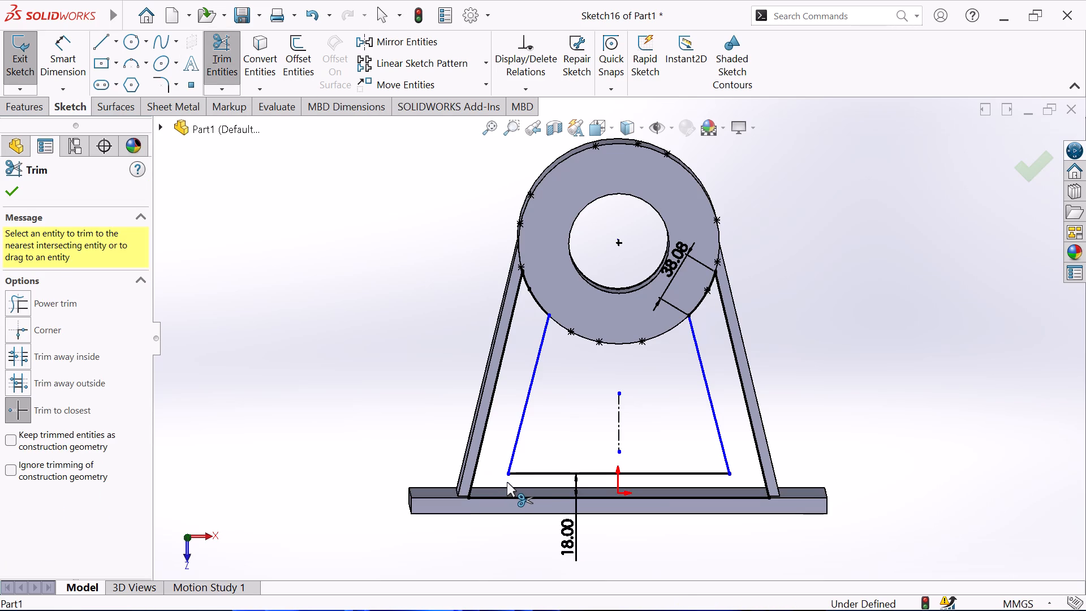
right_click(394, 403)
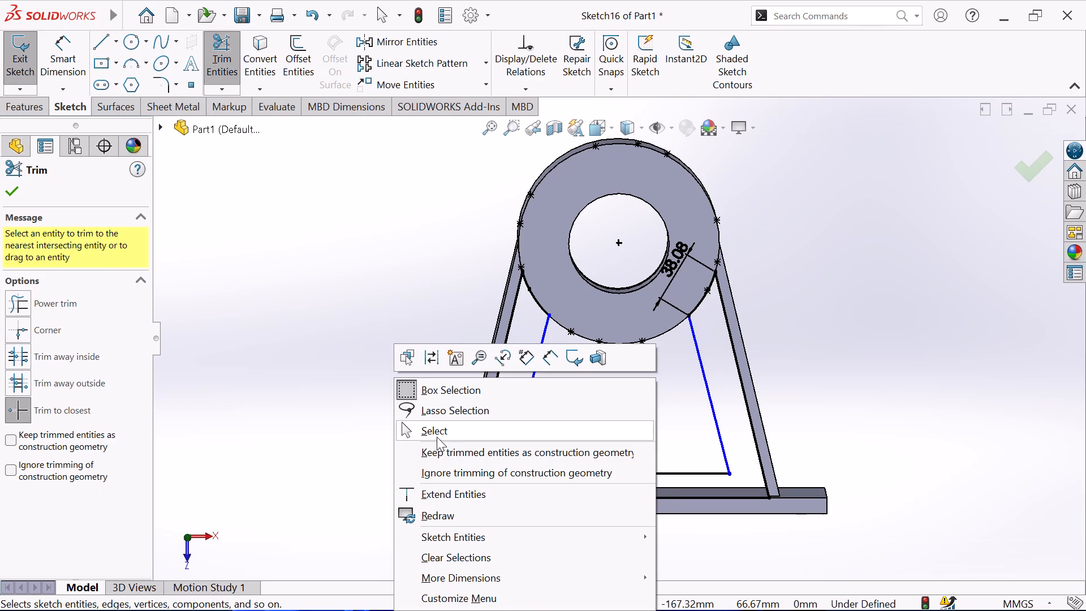
left_click(437, 436)
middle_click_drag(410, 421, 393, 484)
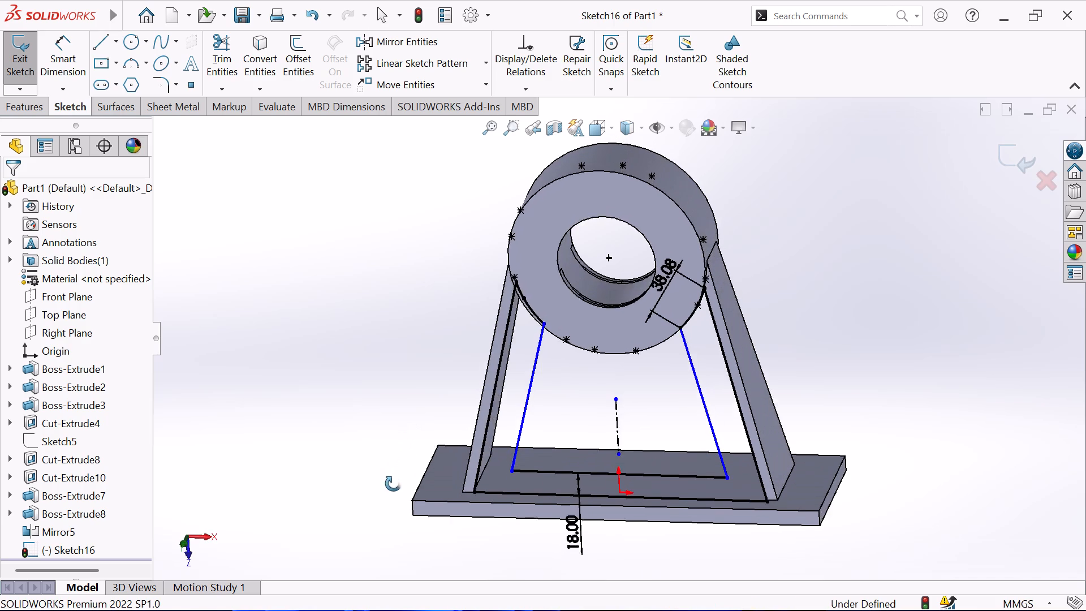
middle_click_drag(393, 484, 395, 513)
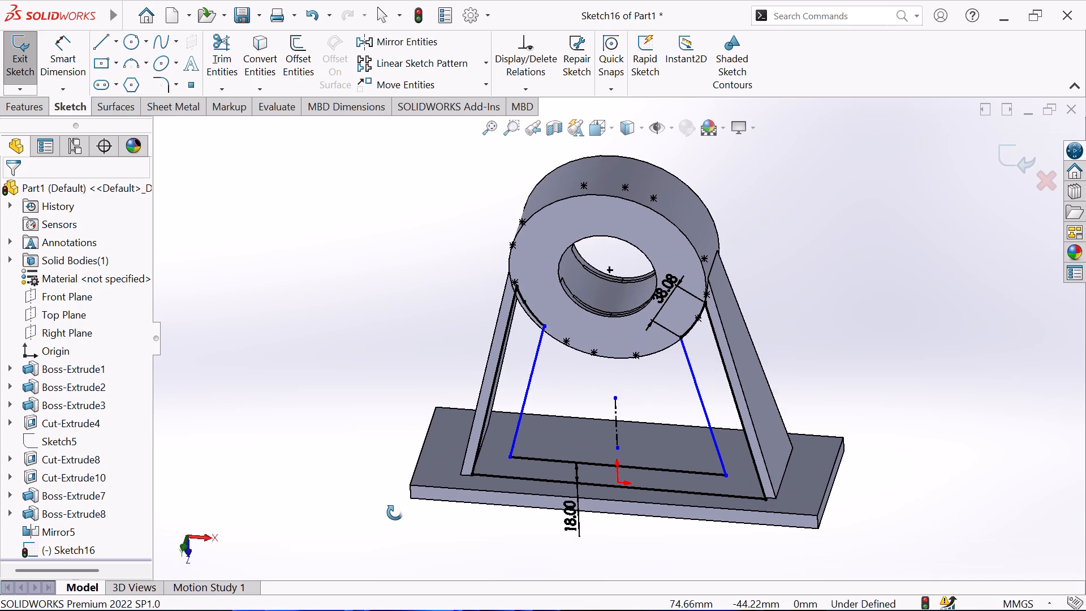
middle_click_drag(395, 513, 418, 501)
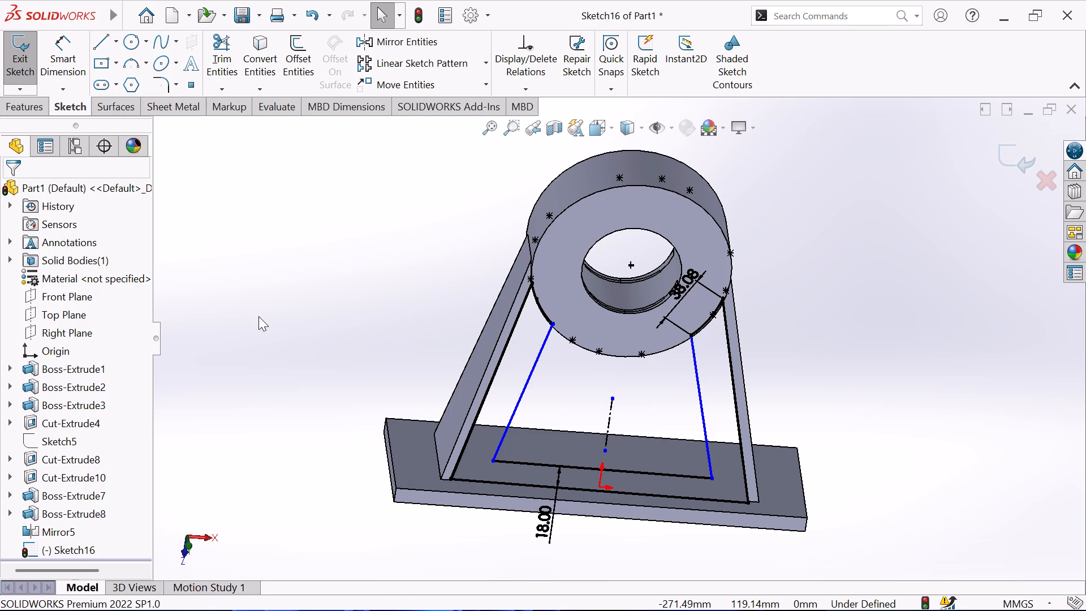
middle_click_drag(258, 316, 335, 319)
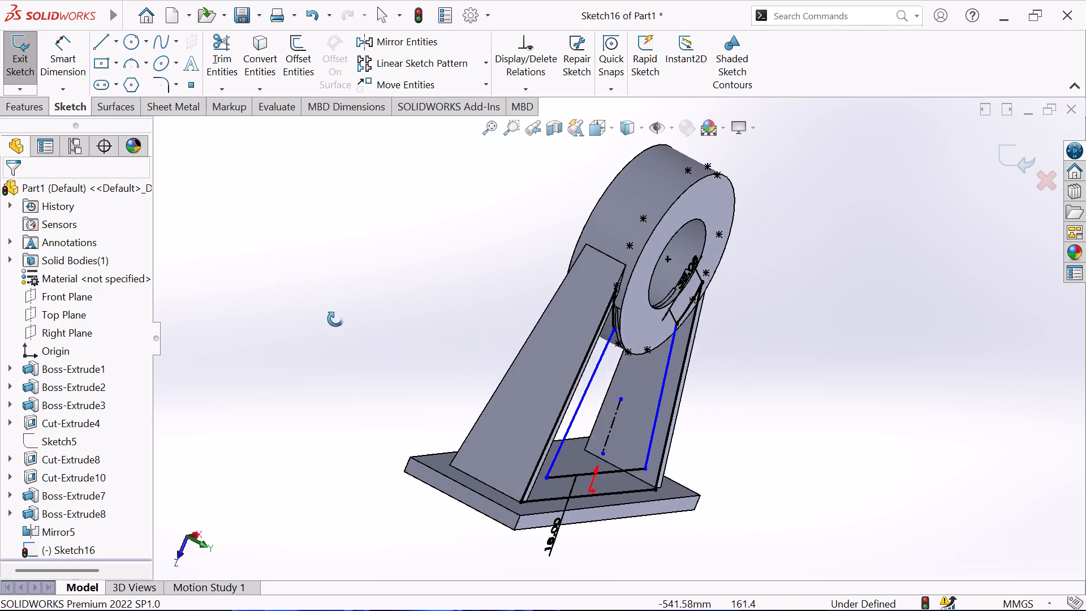
Extrude the closed web region between ring, supports and plate 9 mm in the reversed direction, merged with the body.
middle_click_drag(335, 319, 306, 335)
left_click(16, 104)
left_click(16, 66)
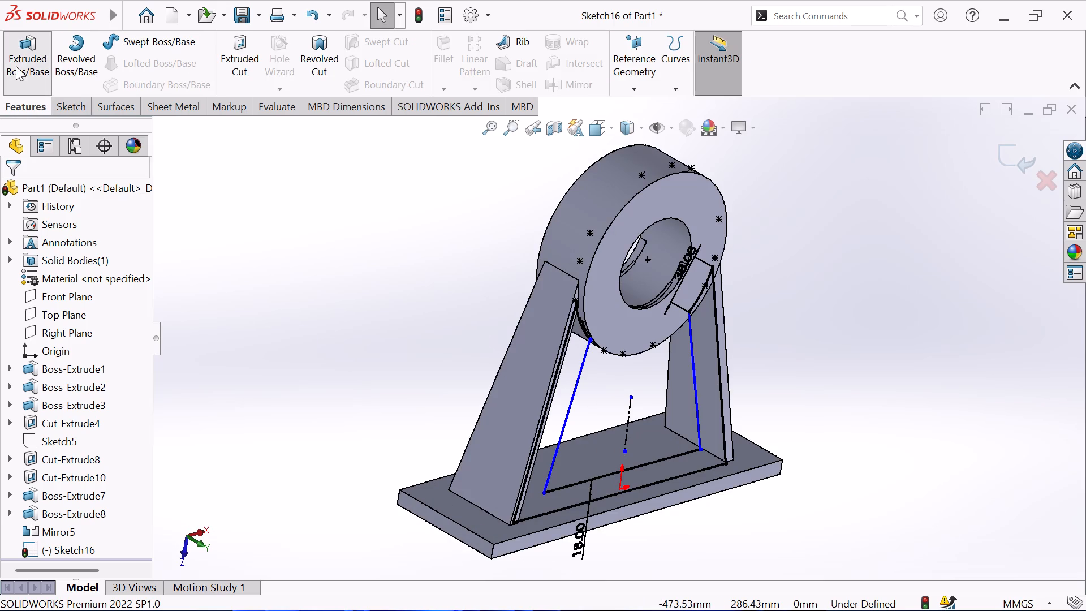
left_click(563, 388)
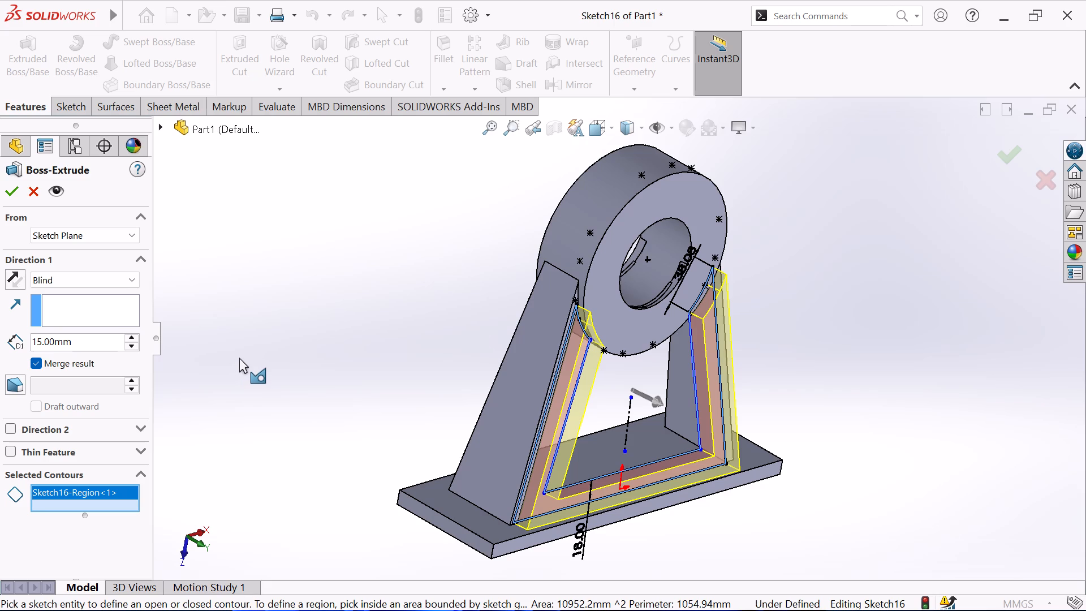
left_click(16, 277)
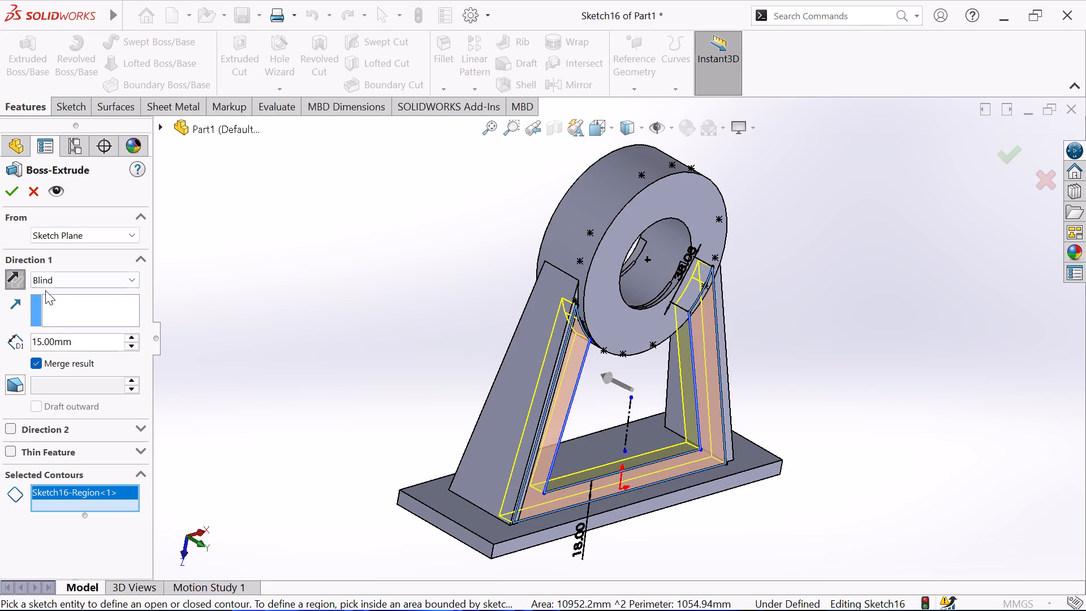
double_click(98, 345)
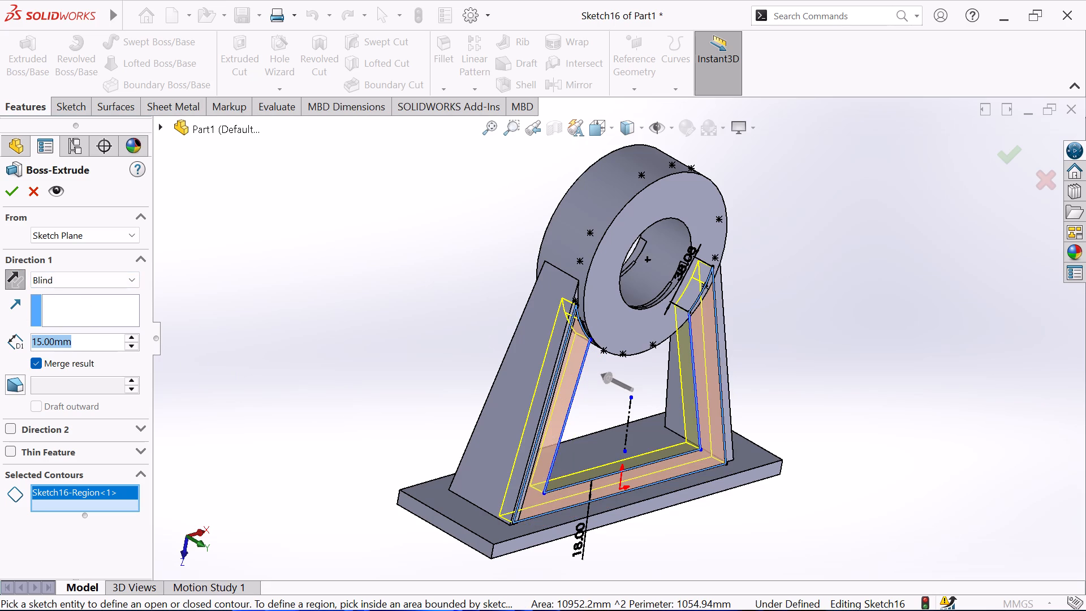
key("9")
left_click(246, 332)
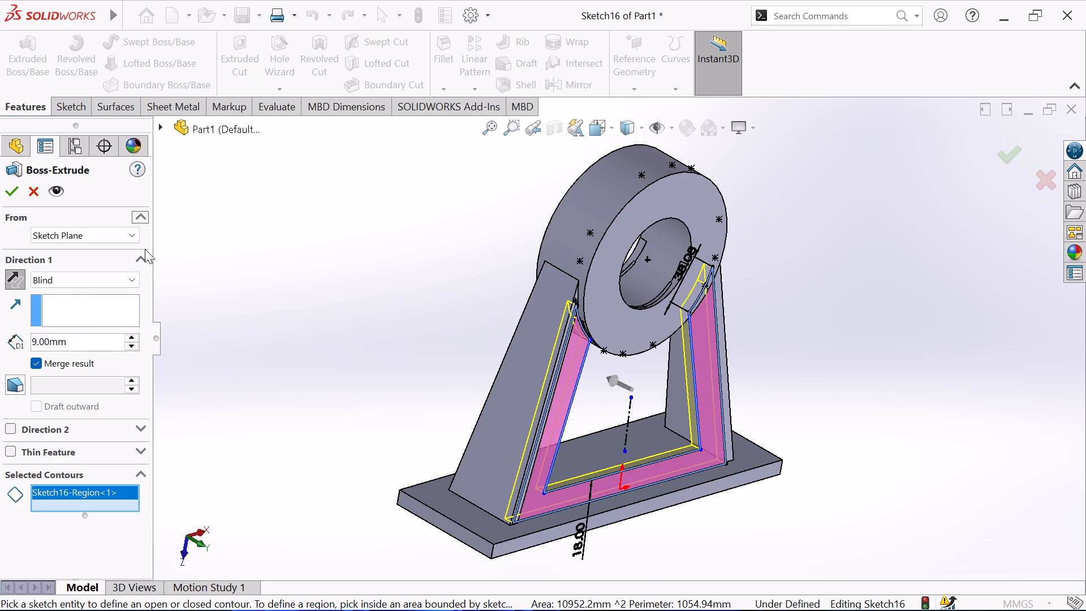
left_click(14, 196)
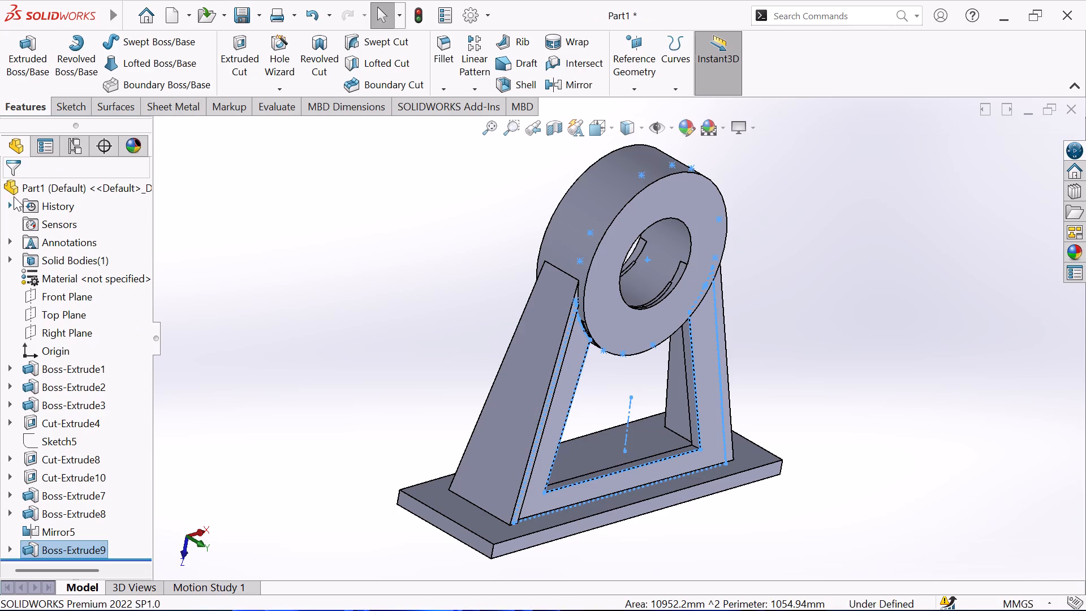
left_click(237, 241)
Fillet the web opening's two inner corner edges near the base plate with a 15 mm radius.
middle_click_drag(301, 272, 486, 325)
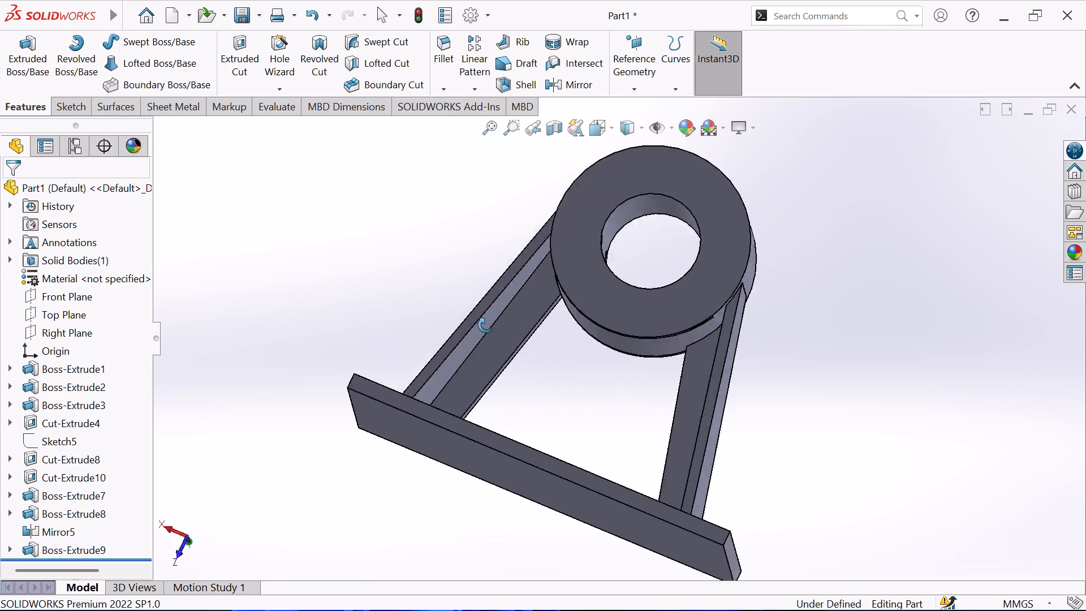
middle_click_drag(486, 325, 463, 429)
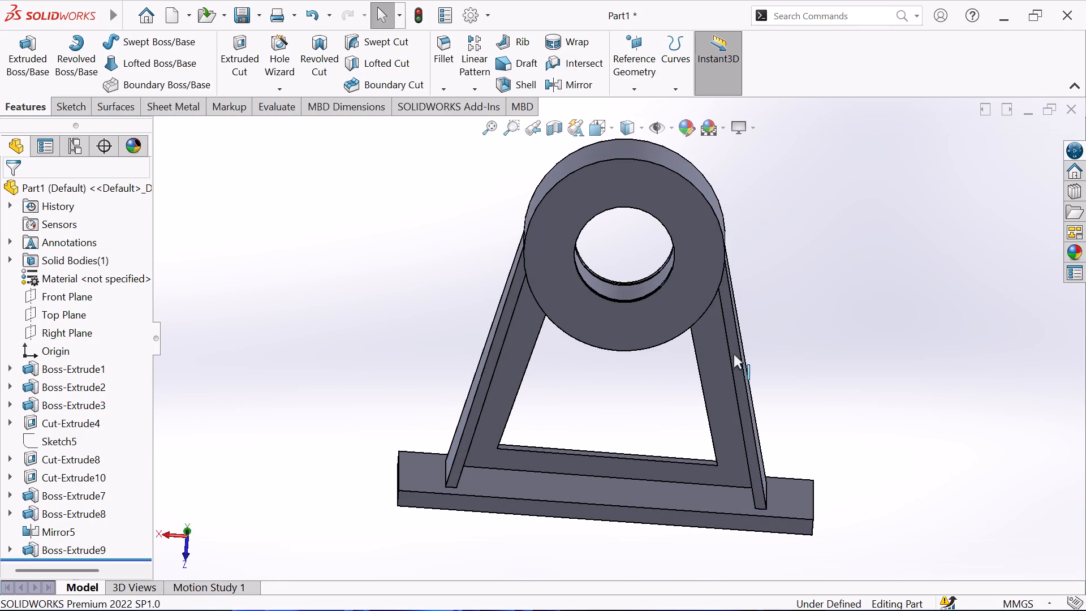
middle_click_drag(778, 329, 796, 211)
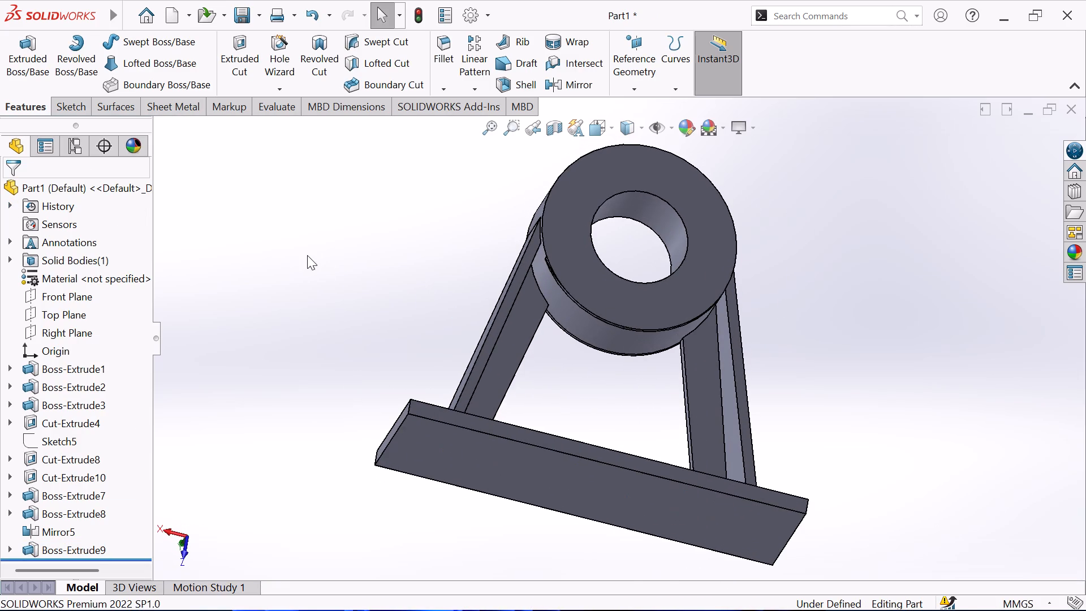
scroll(307, 255, "down", 1)
middle_click_drag(307, 255, 300, 369)
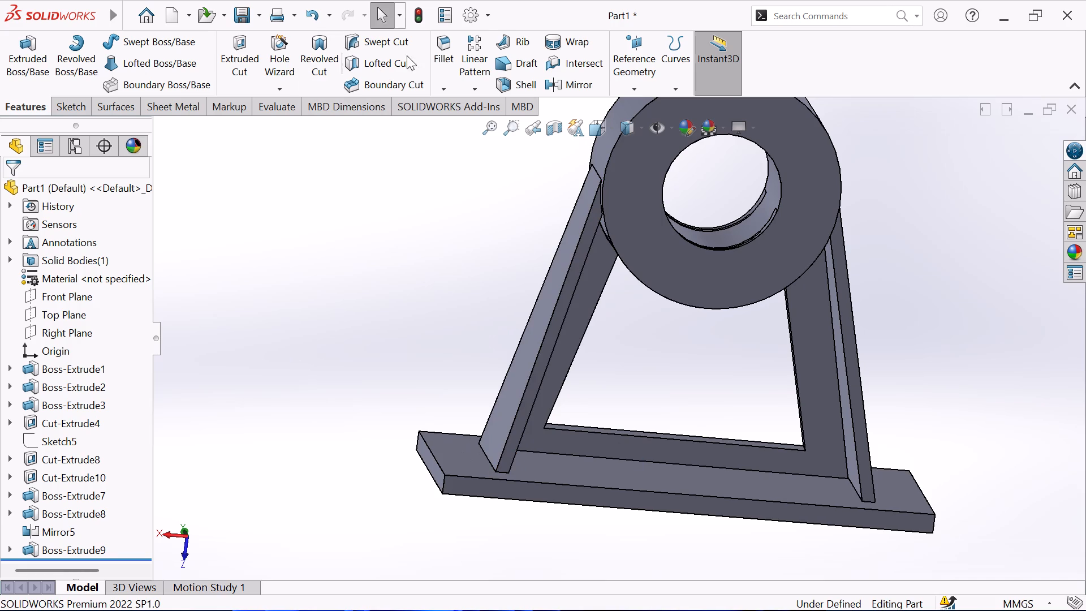
left_click(446, 50)
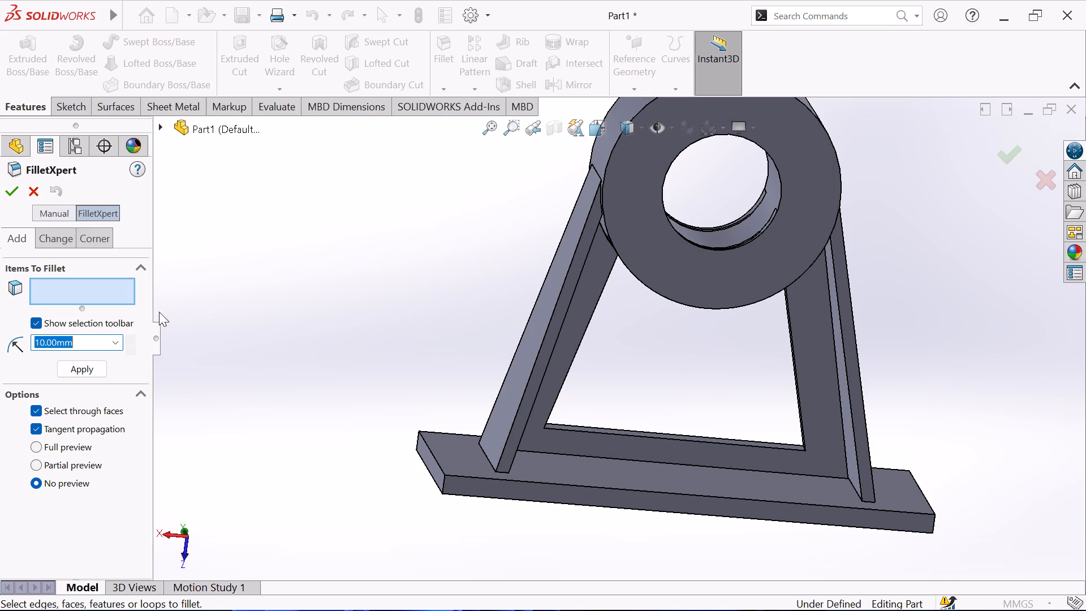
key("1")
key("5")
left_click(342, 326)
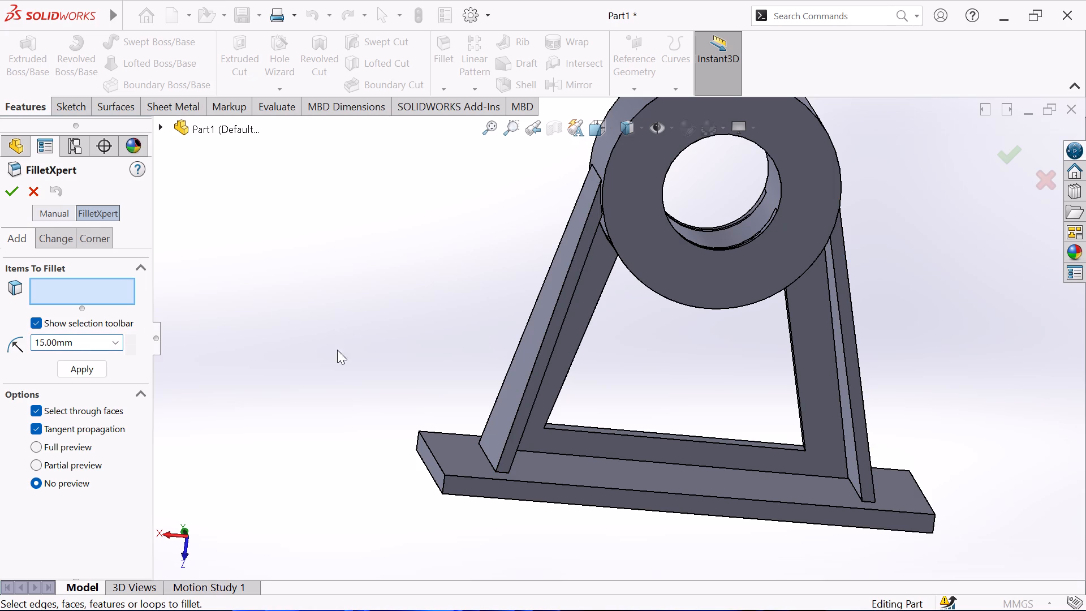
scroll(813, 430, "down", 3)
middle_click_drag(972, 395, 984, 394)
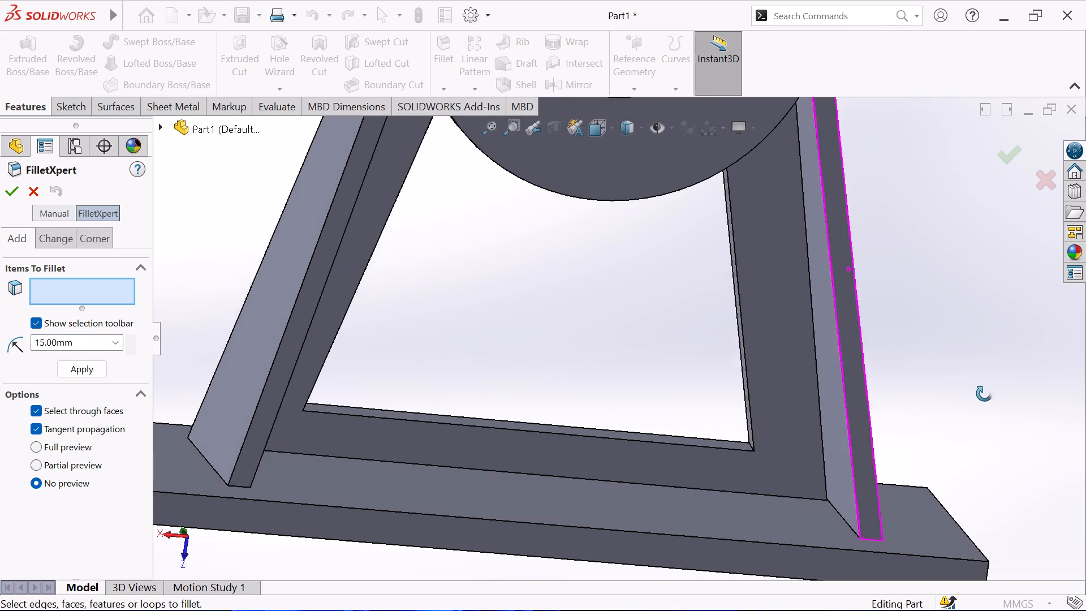
middle_click_drag(984, 394, 1023, 436)
scroll(647, 381, "down", 3)
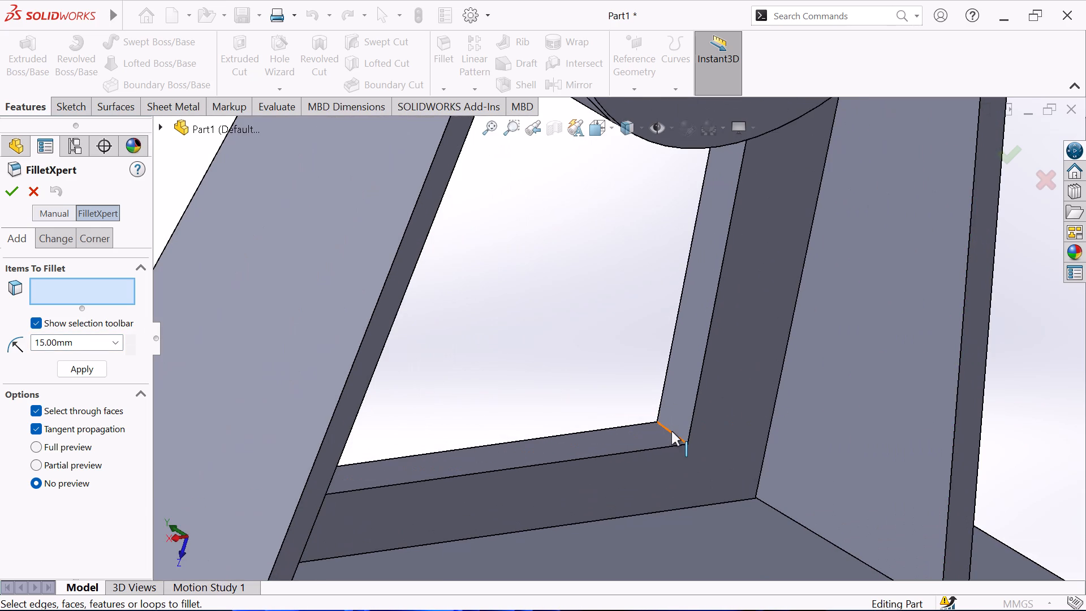
left_click(673, 433)
middle_click_drag(607, 372, 492, 385)
scroll(286, 345, "down", 3)
scroll(204, 425, "up", 3)
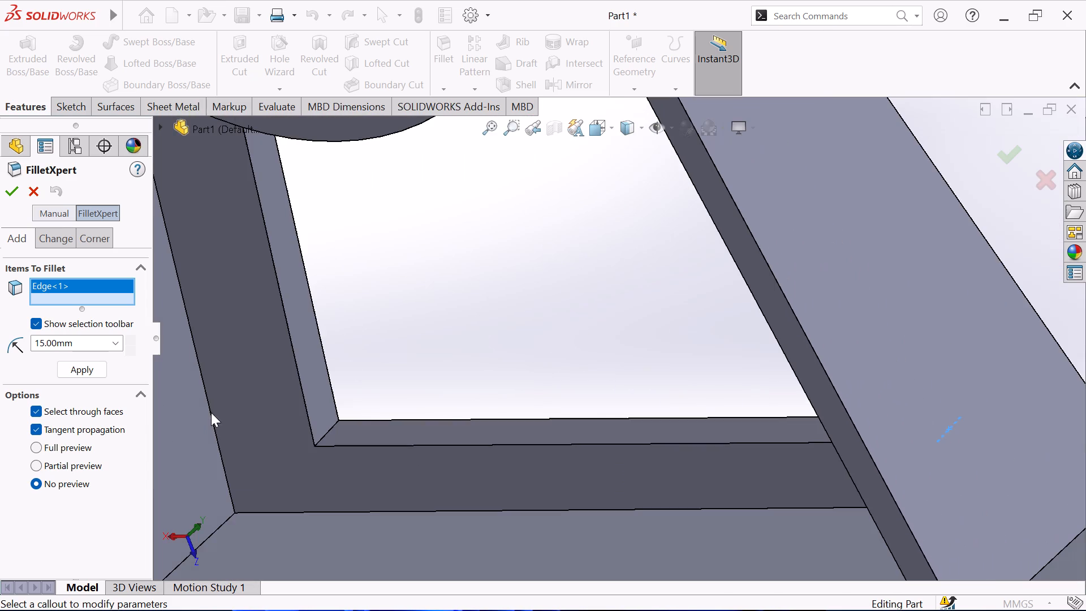
left_click(325, 436)
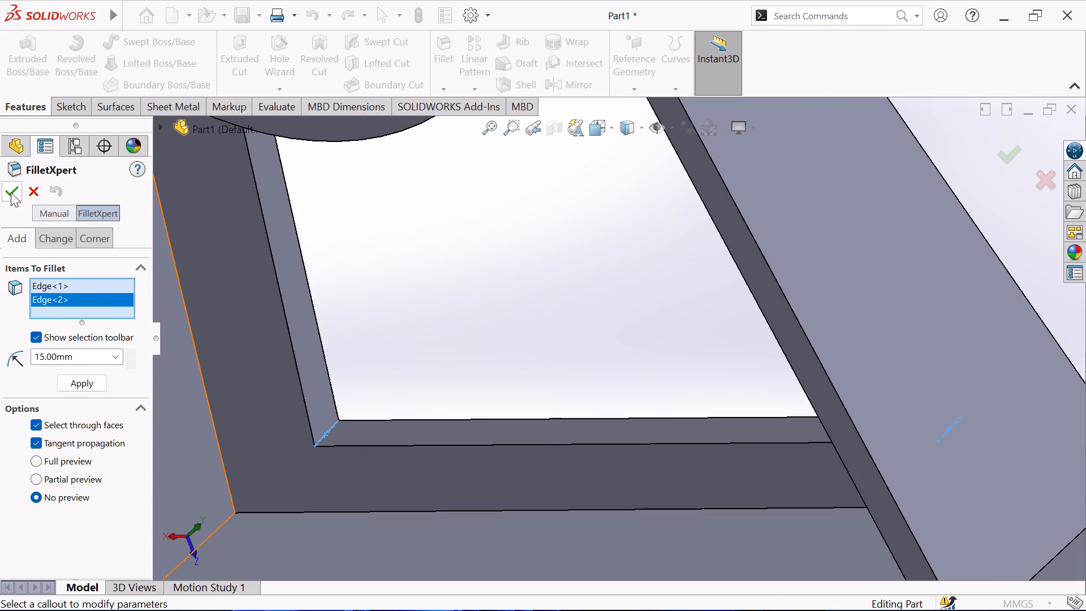
left_click(11, 192)
scroll(576, 292, "up", 3)
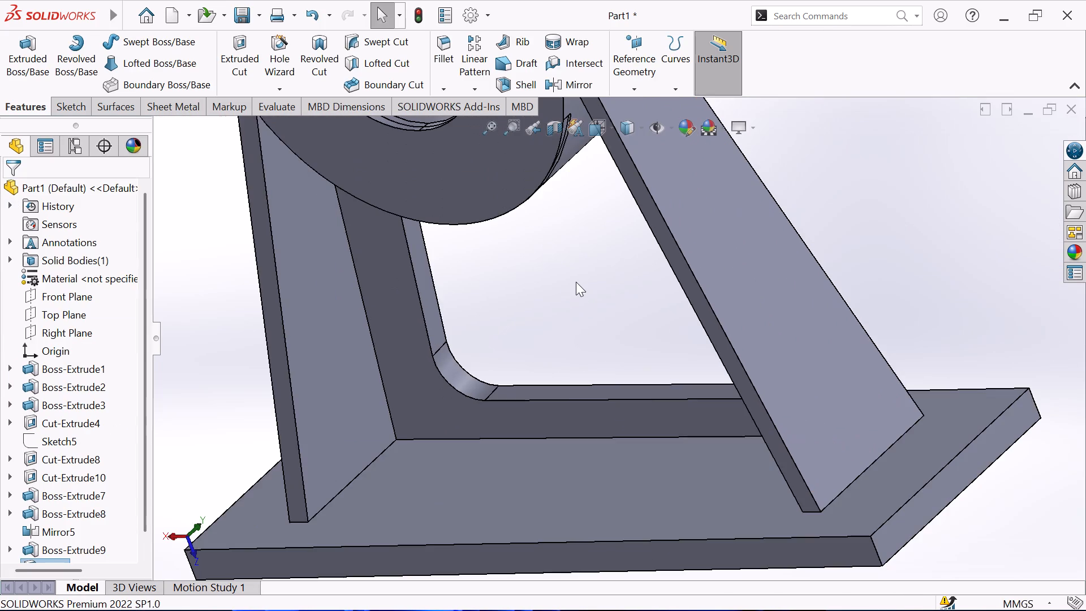
left_click(576, 282)
Start a sketch on the ring's flat -Y face and draw a vertical centerline about 220 mm long through the ring.
middle_click_drag(592, 277, 659, 258)
scroll(595, 277, "up", 1)
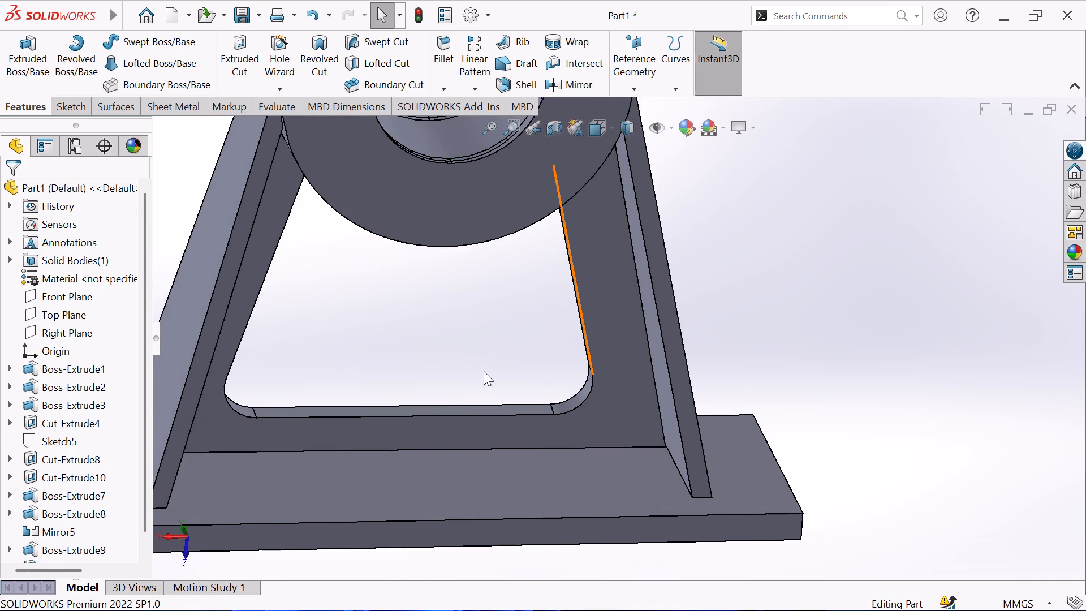
scroll(500, 350, "up", 2)
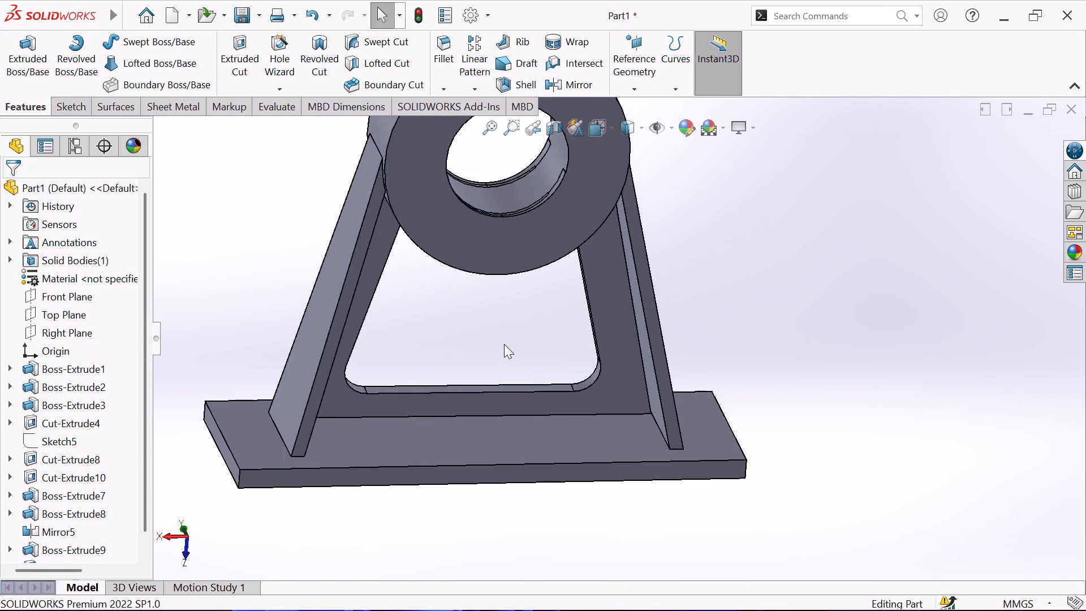
left_click(499, 254)
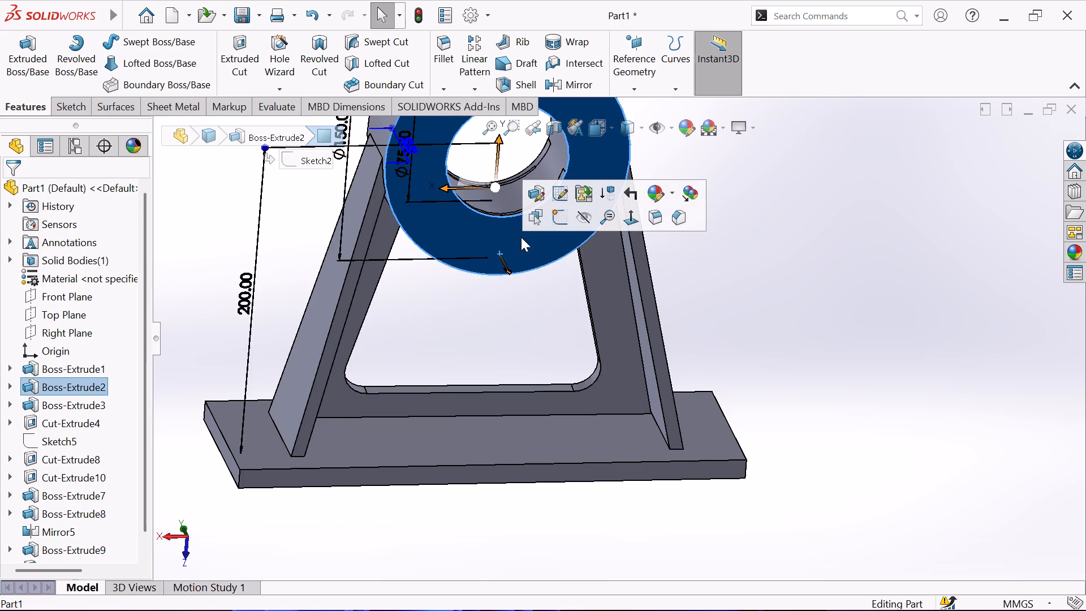
left_click(563, 218)
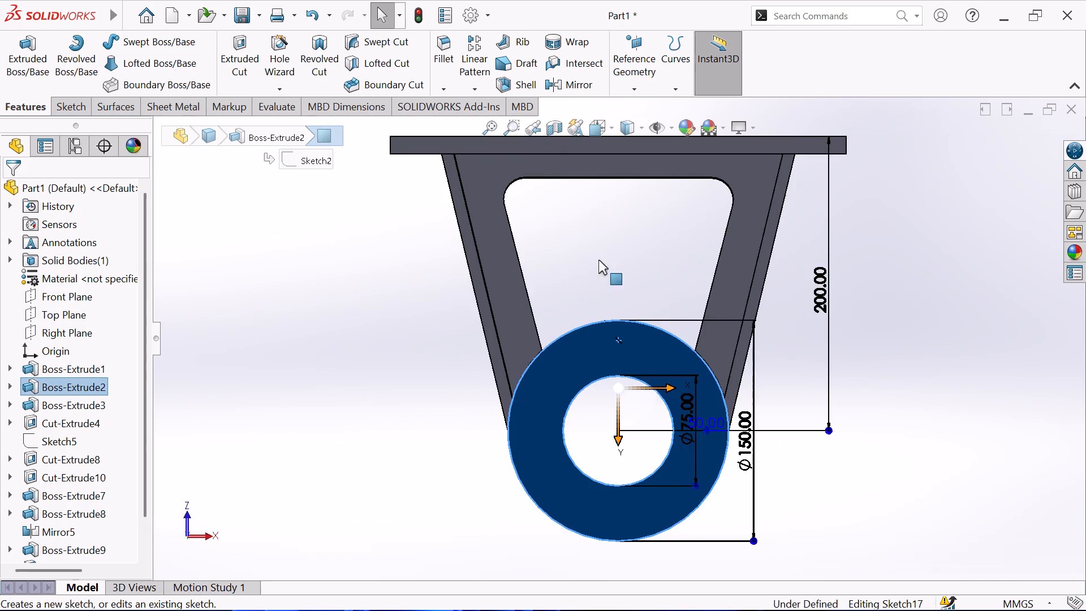
left_click(408, 322)
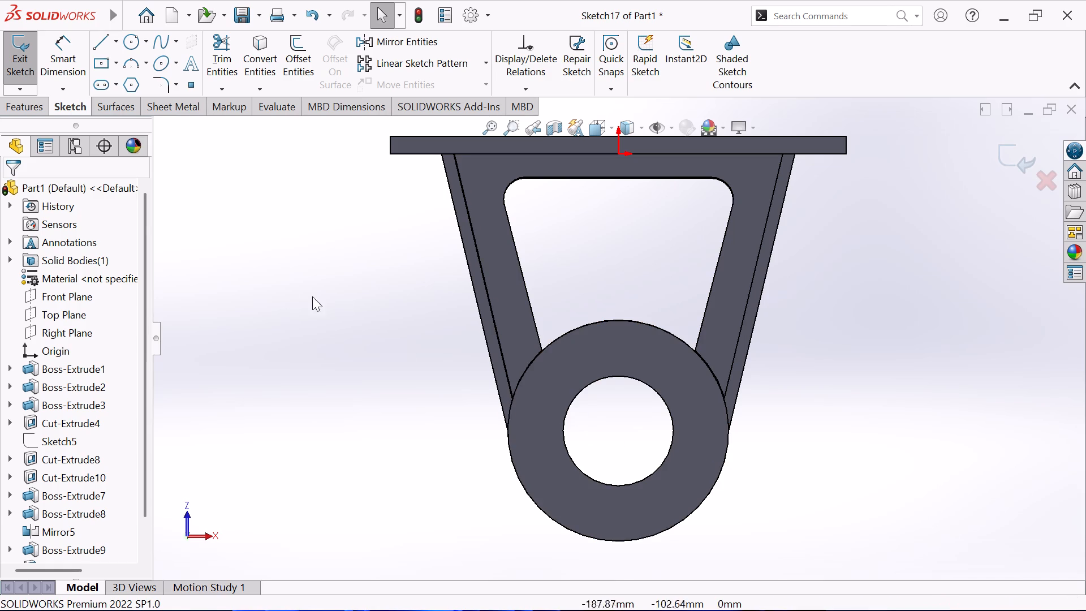
left_click(118, 41)
left_click(102, 87)
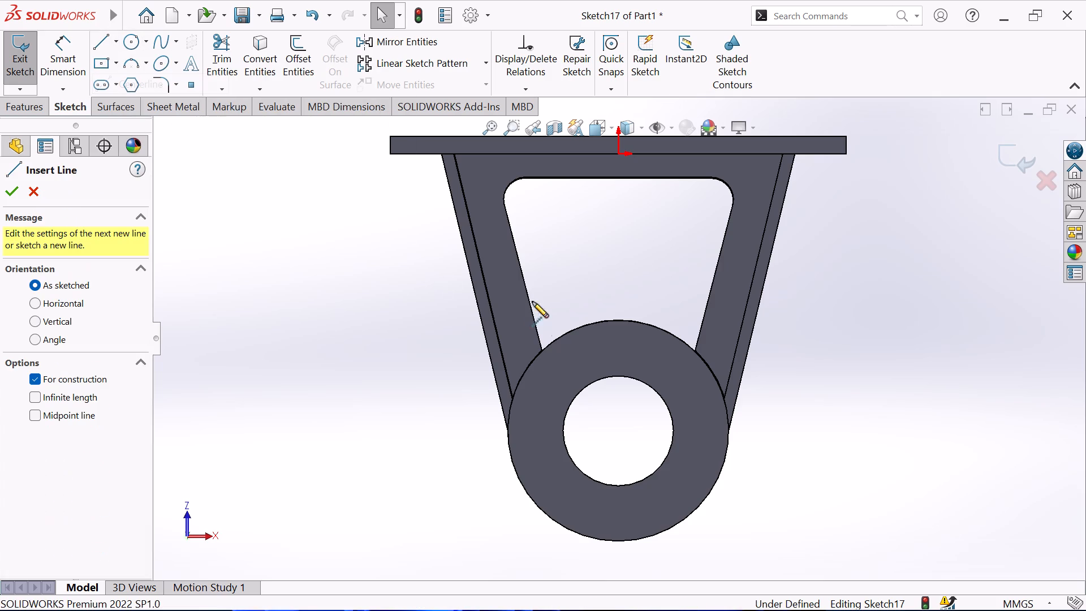
left_click(620, 240)
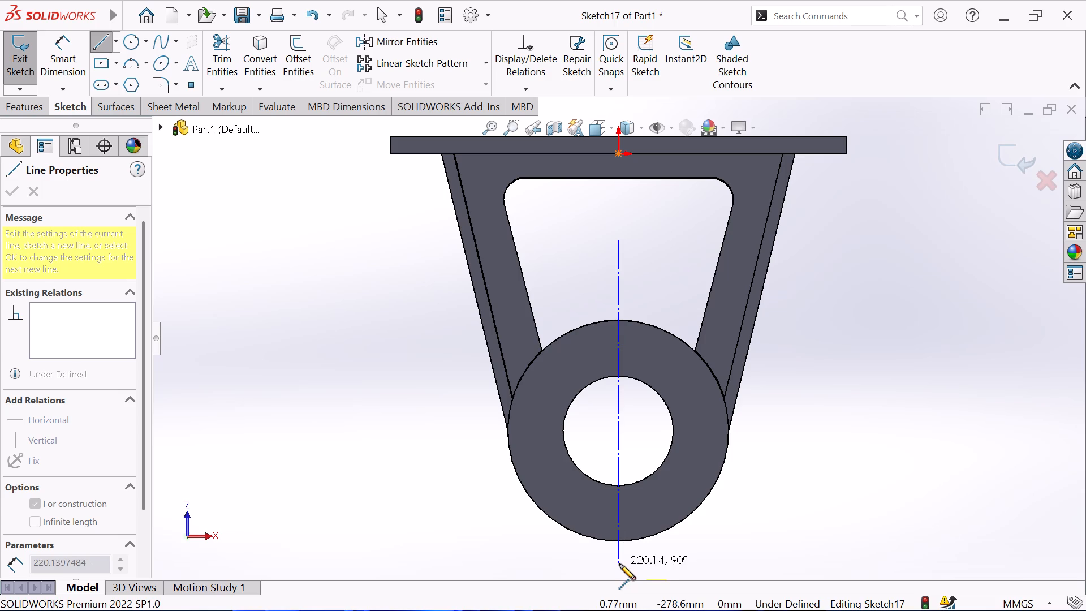
left_click(619, 564)
right_click(748, 487)
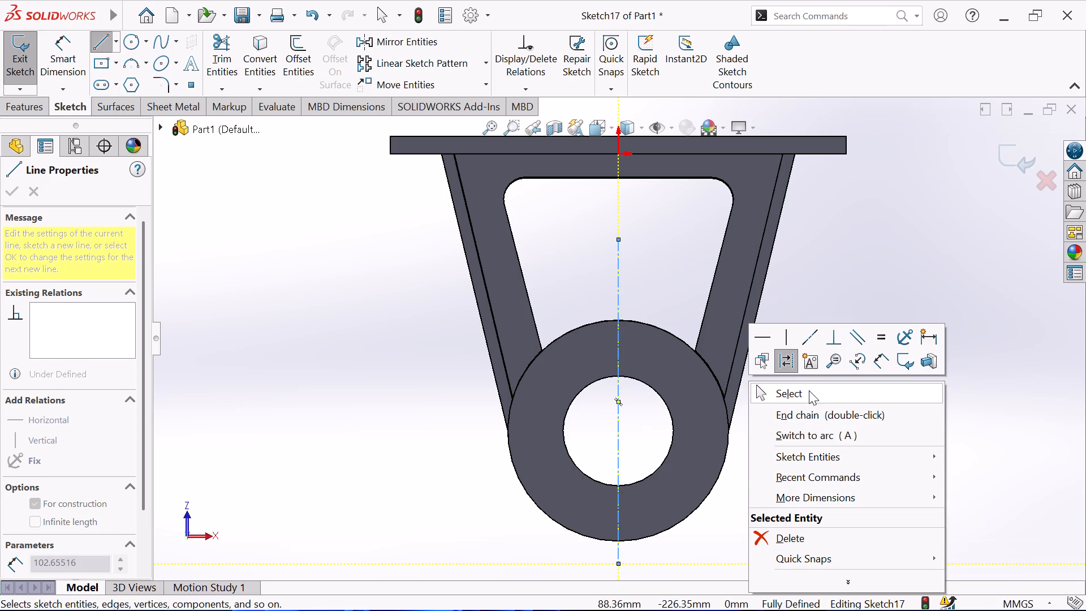
left_click(809, 390)
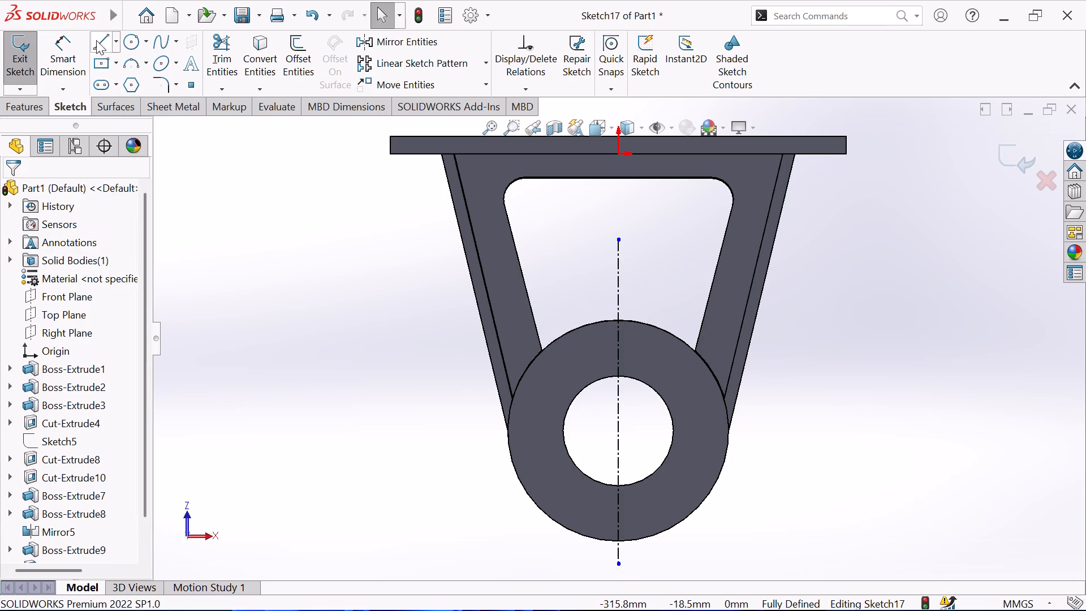
Sketch a sloping centerline about 141 mm long from the vertical centerline near the ring's center, past the -X support towards the base plate.
left_click(116, 36)
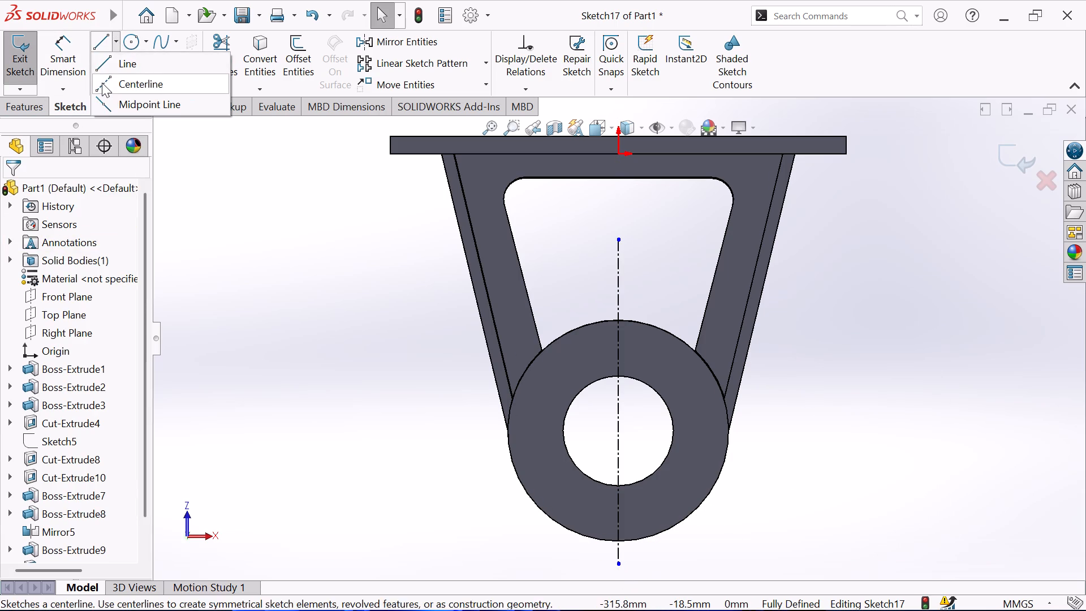
left_click(102, 83)
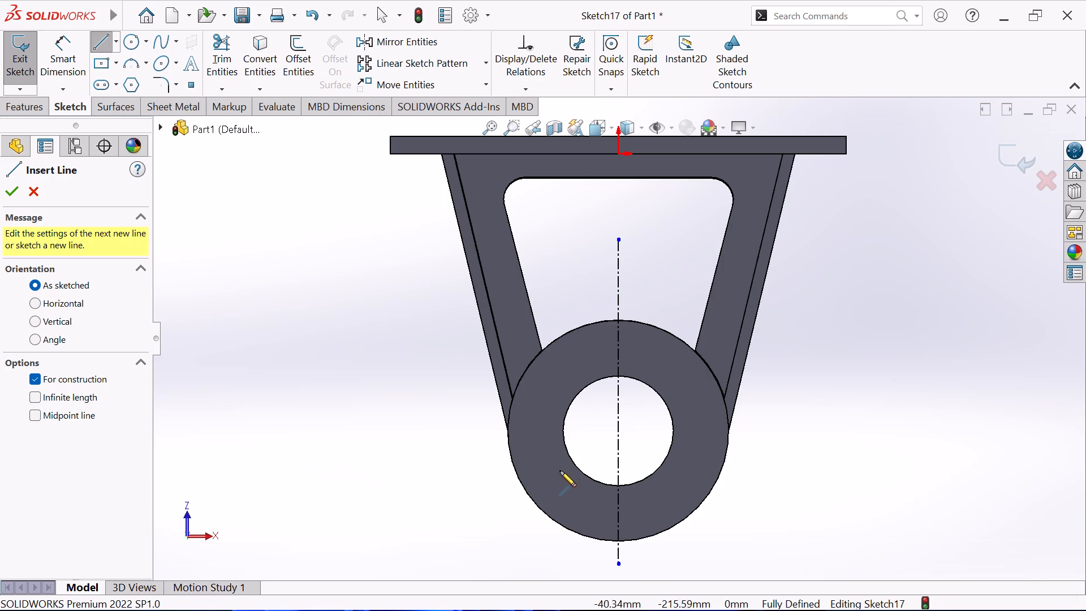
left_click(617, 440)
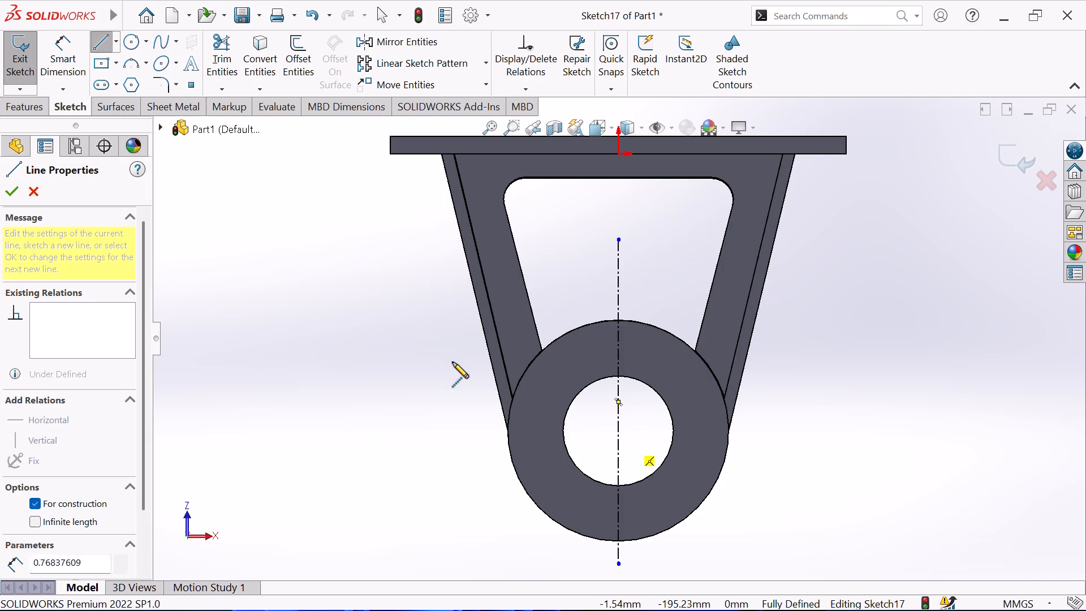
left_click(436, 342)
right_click(287, 294)
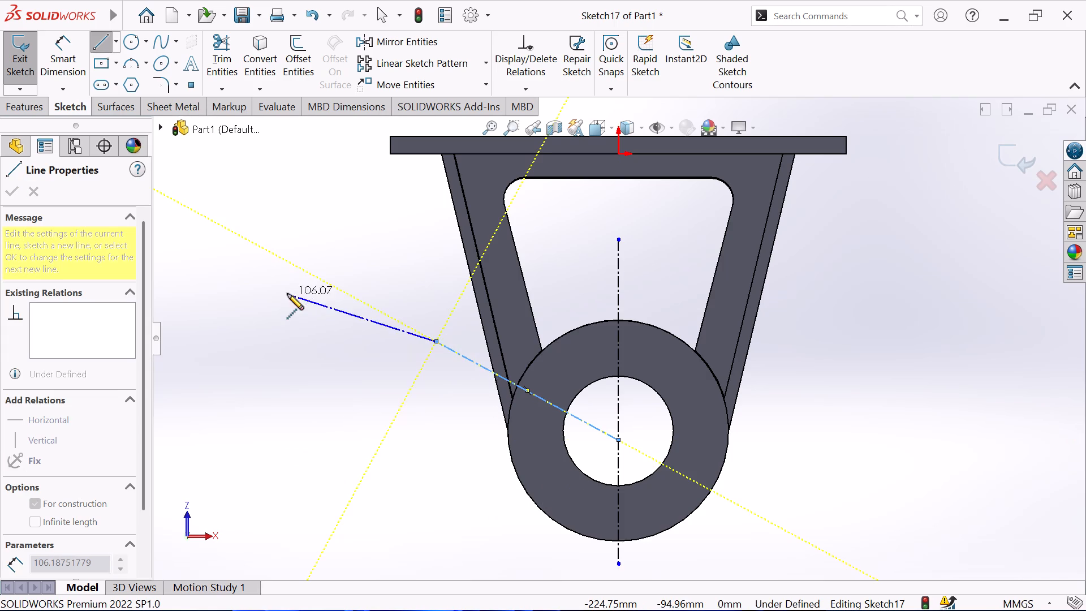
left_click(338, 309)
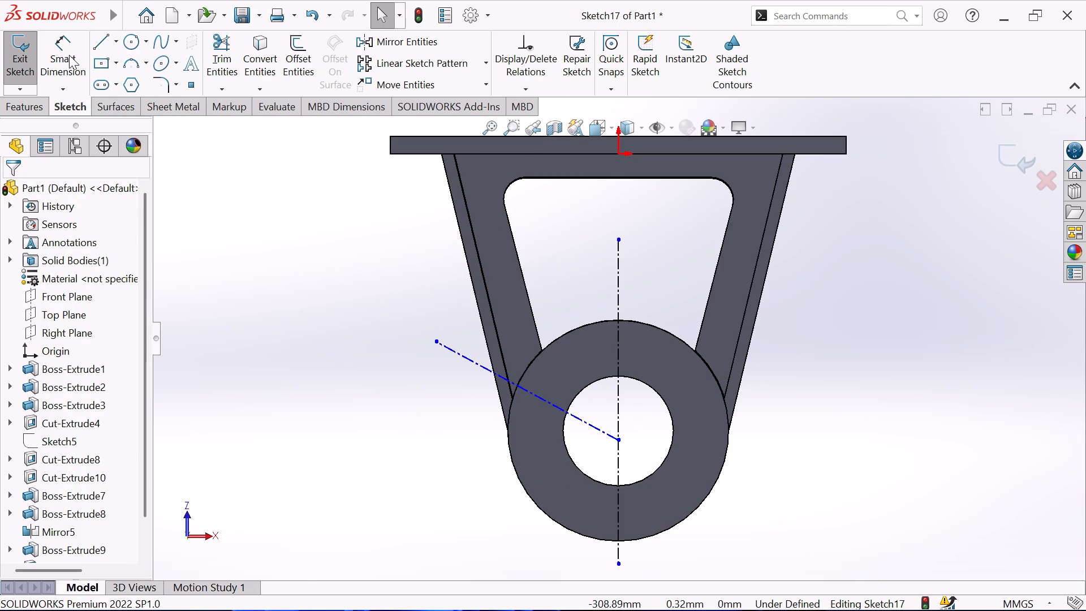
Dimension the angle between the vertical and sloping centerlines as 45°.
left_click(69, 55)
left_click(618, 261)
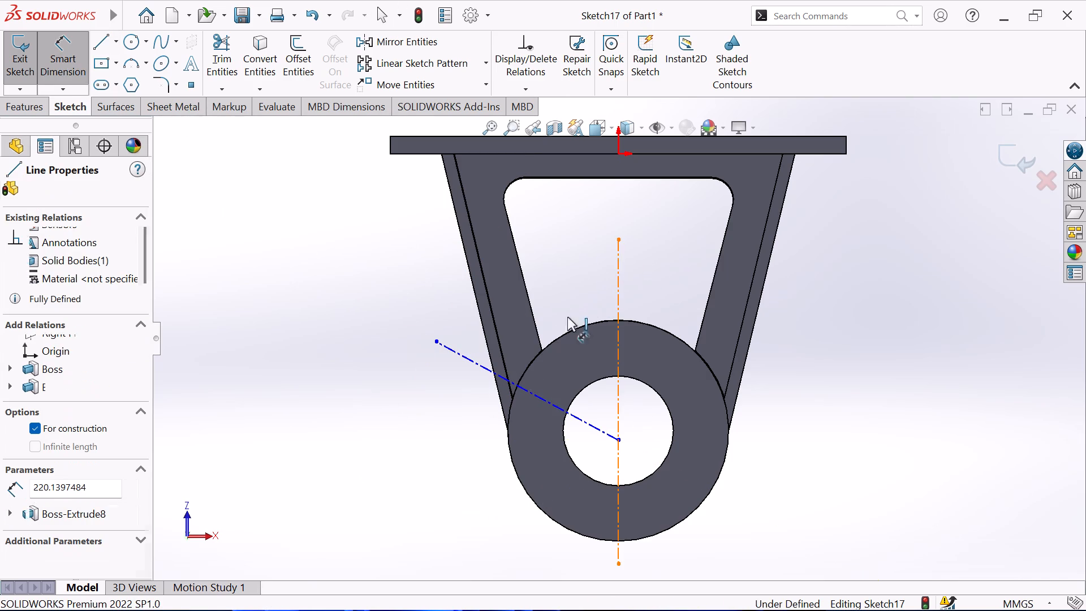
left_click(484, 364)
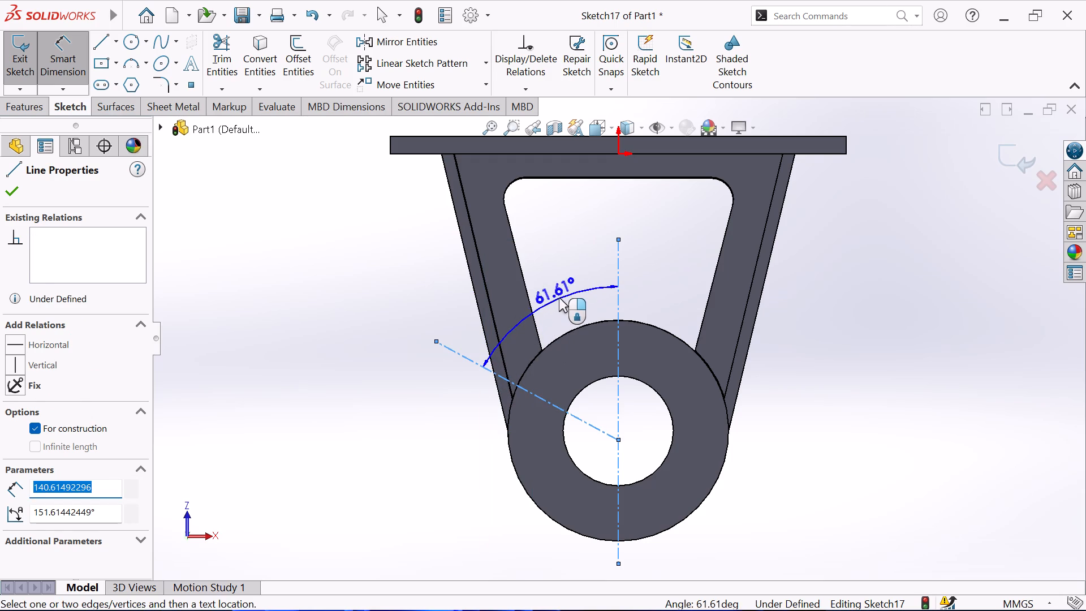
left_click(568, 290)
type("45")
key("Return")
right_click(360, 290)
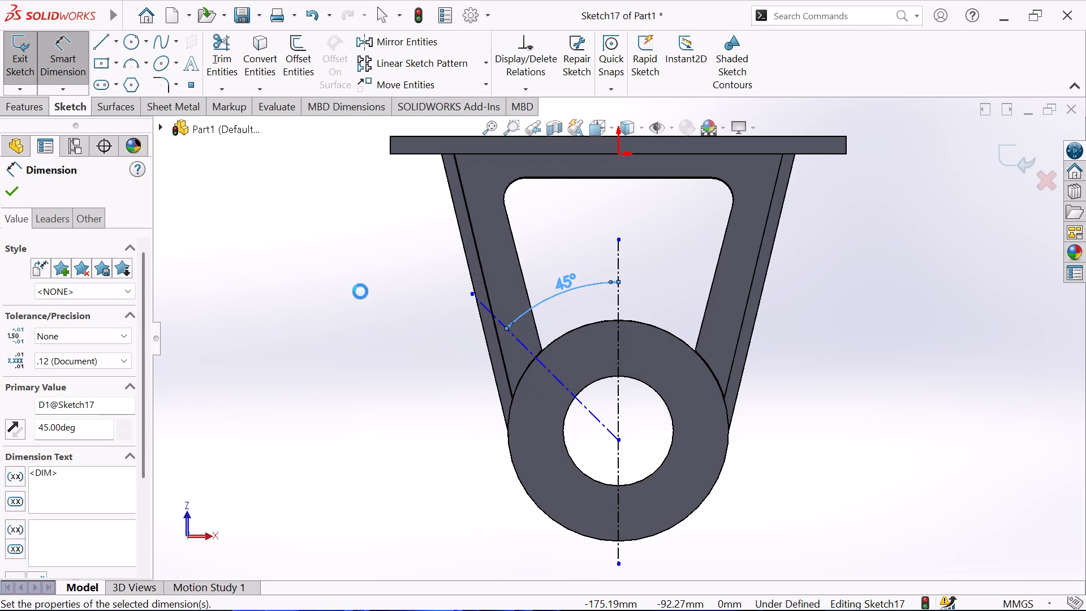
left_click(400, 345)
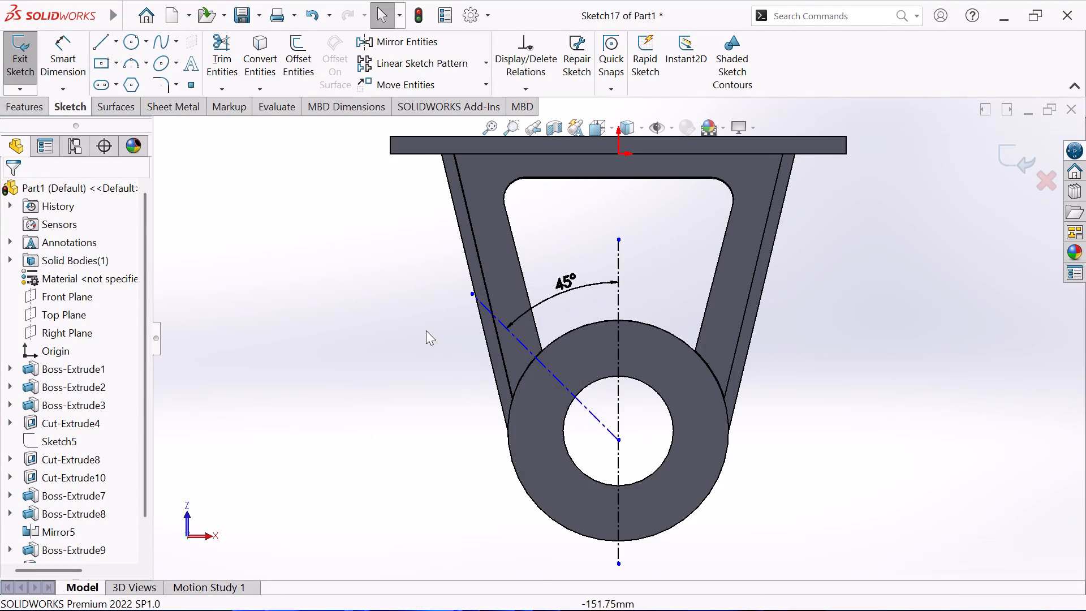
Sketch a circle about 14 mm in diameter centered on the sloping centerline, on the ring face near the bore edge.
left_click(130, 44)
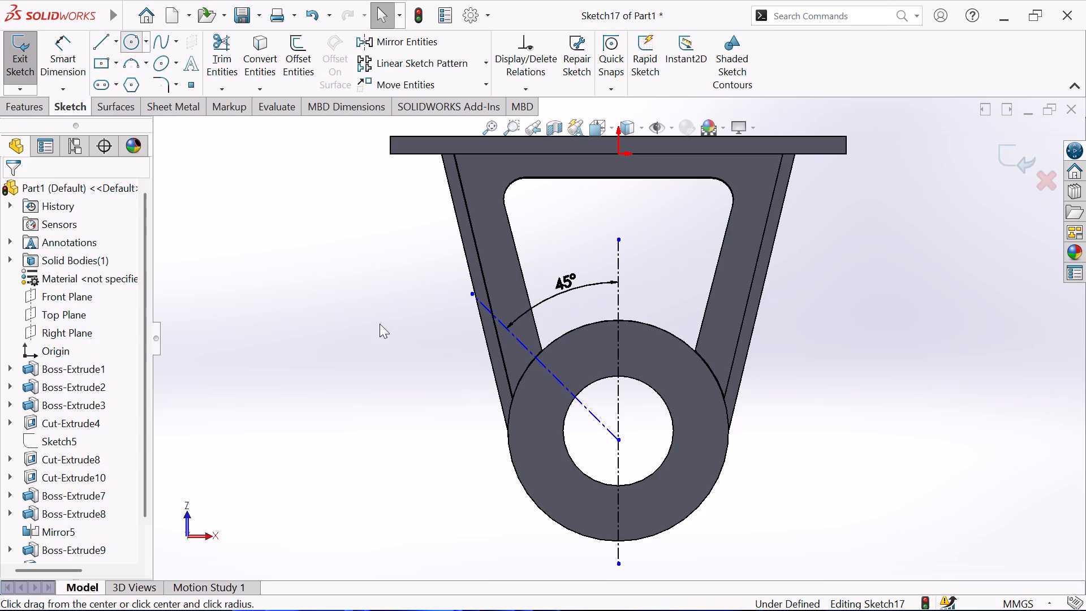
left_click(564, 387)
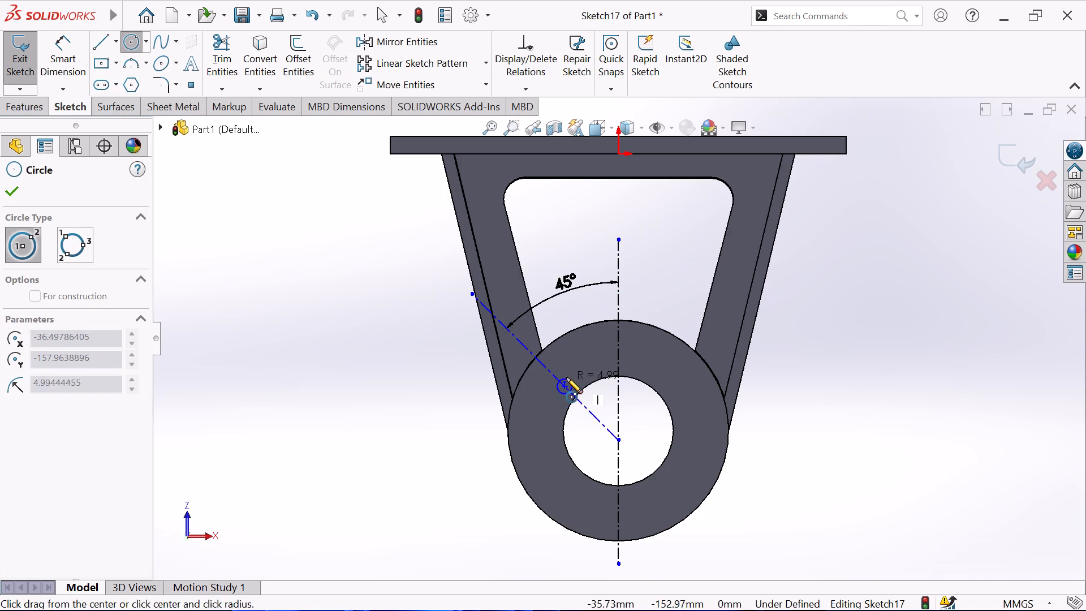
left_click(567, 376)
right_click(352, 368)
left_click(401, 378)
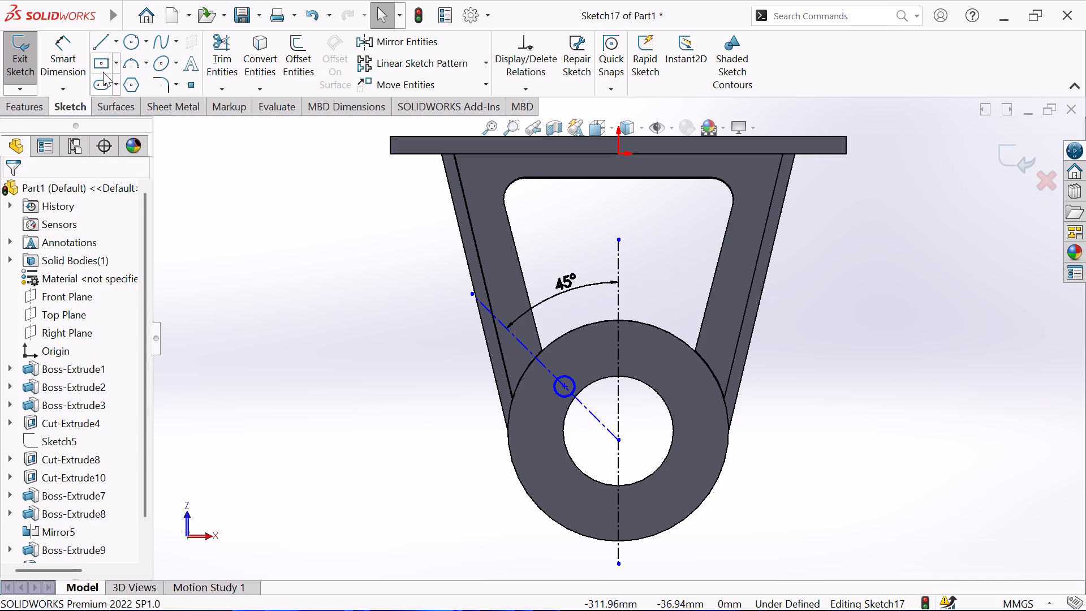
Dimension the small circle's diameter on the sloping centerline as 6 mm.
left_click(63, 68)
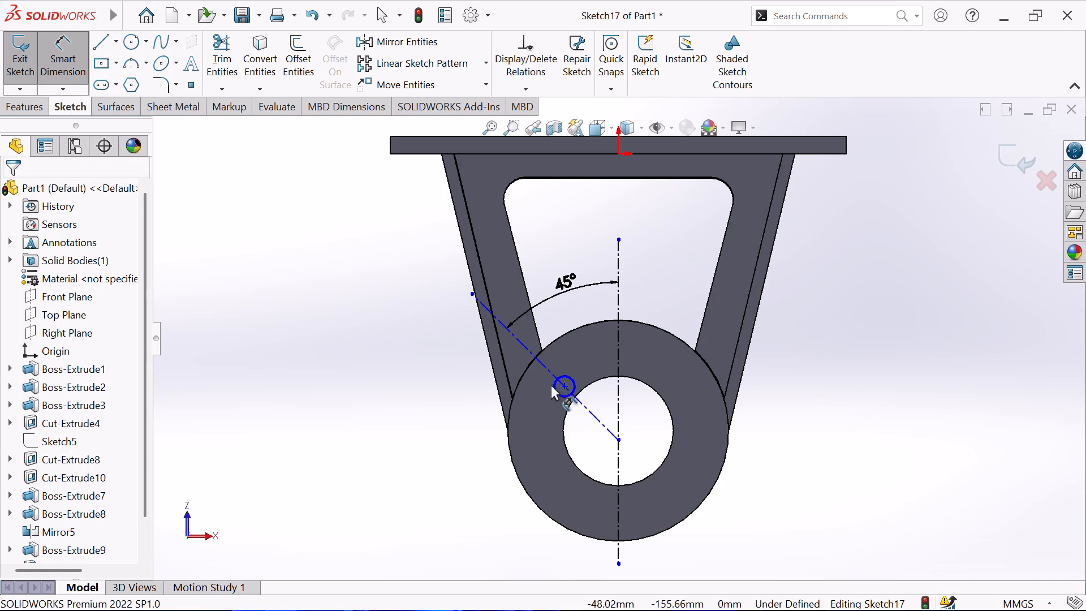
left_click(553, 386)
left_click(309, 330)
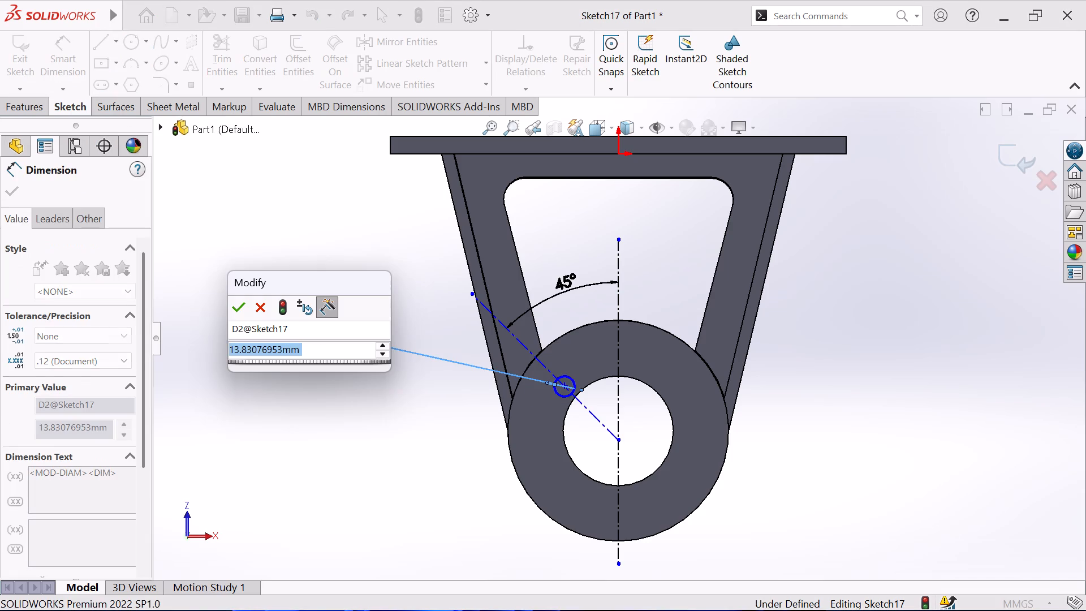
left_click(313, 326)
key("6")
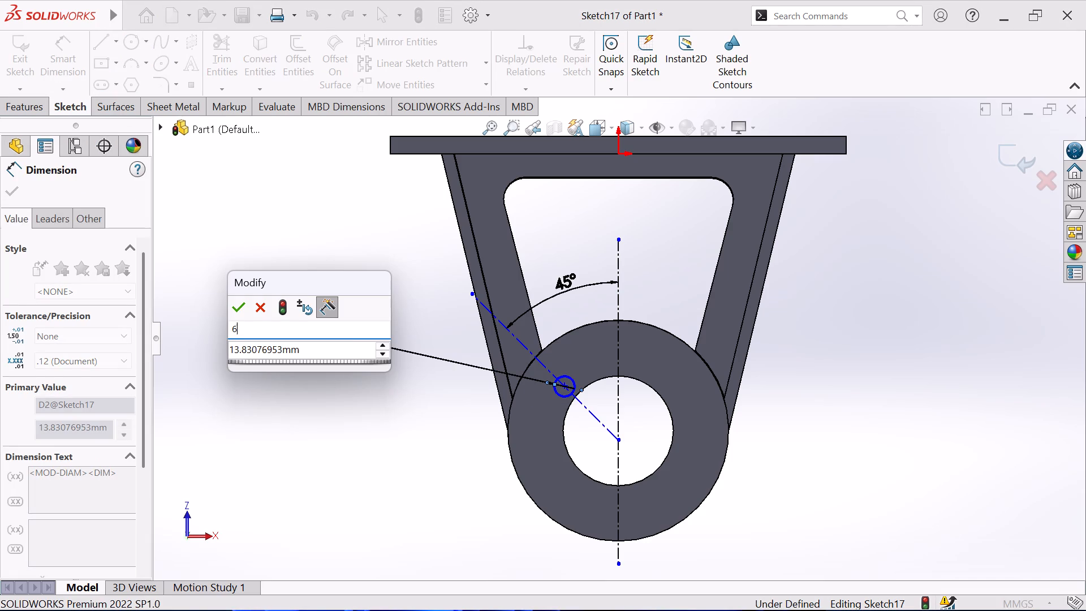
key("Return")
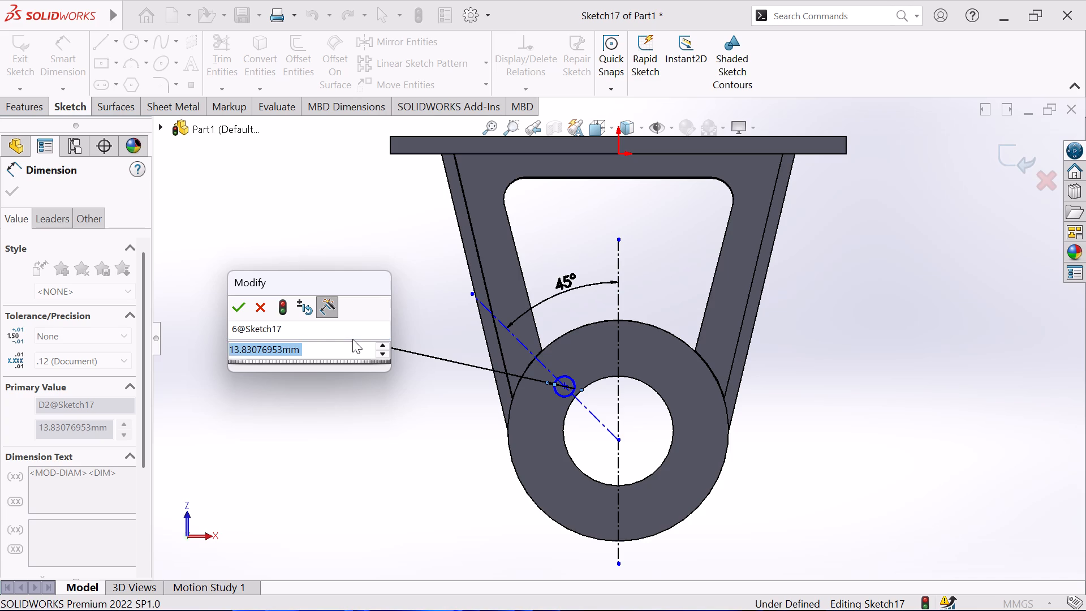
left_click(331, 349)
double_click(331, 349)
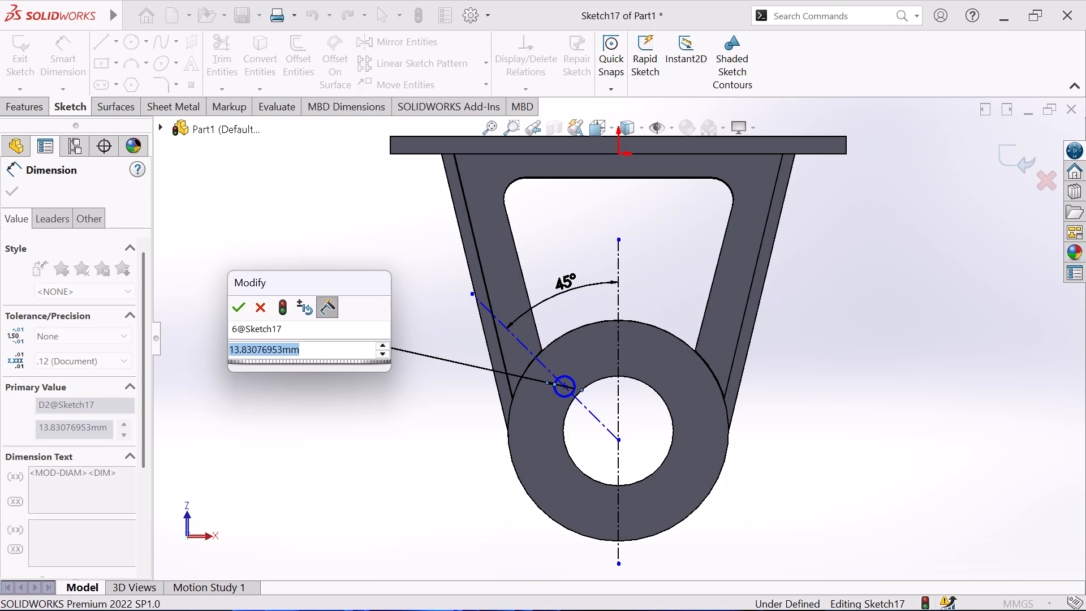
left_click(331, 349)
key("6")
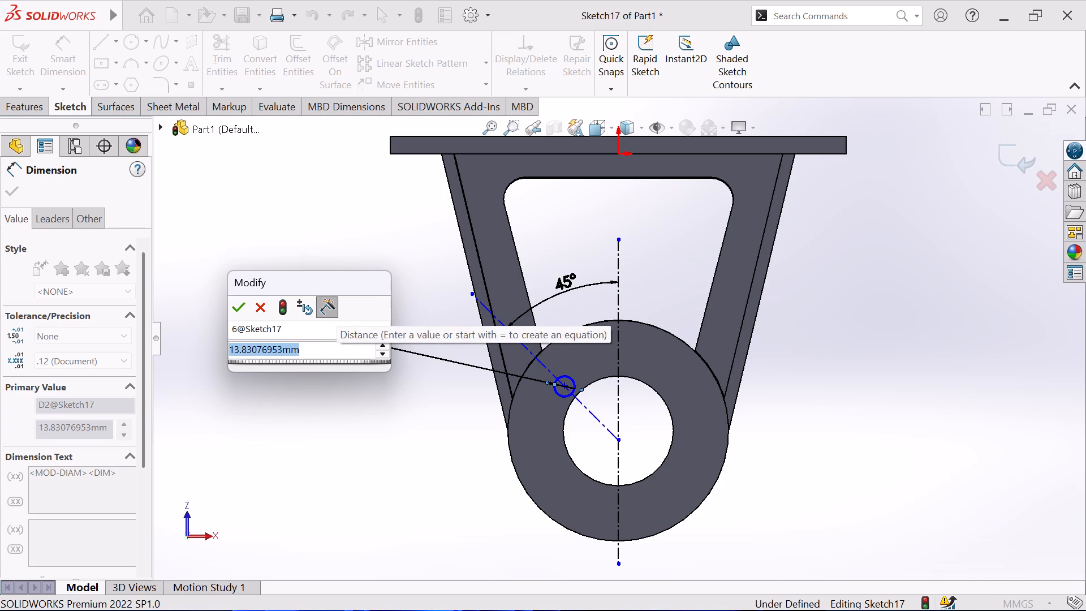
key("Return")
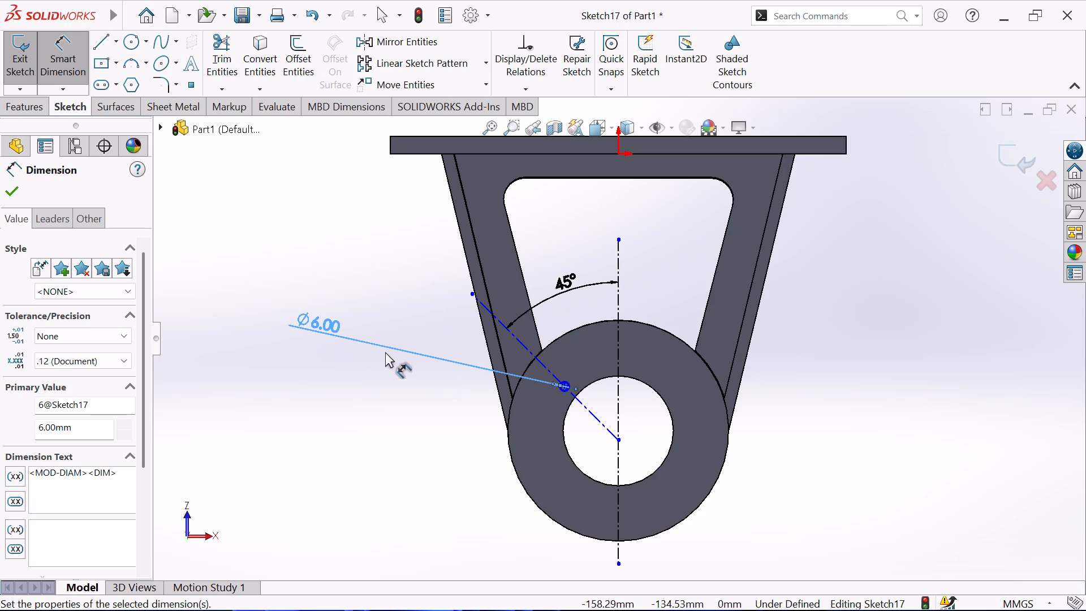
right_click(428, 408)
left_click(468, 457)
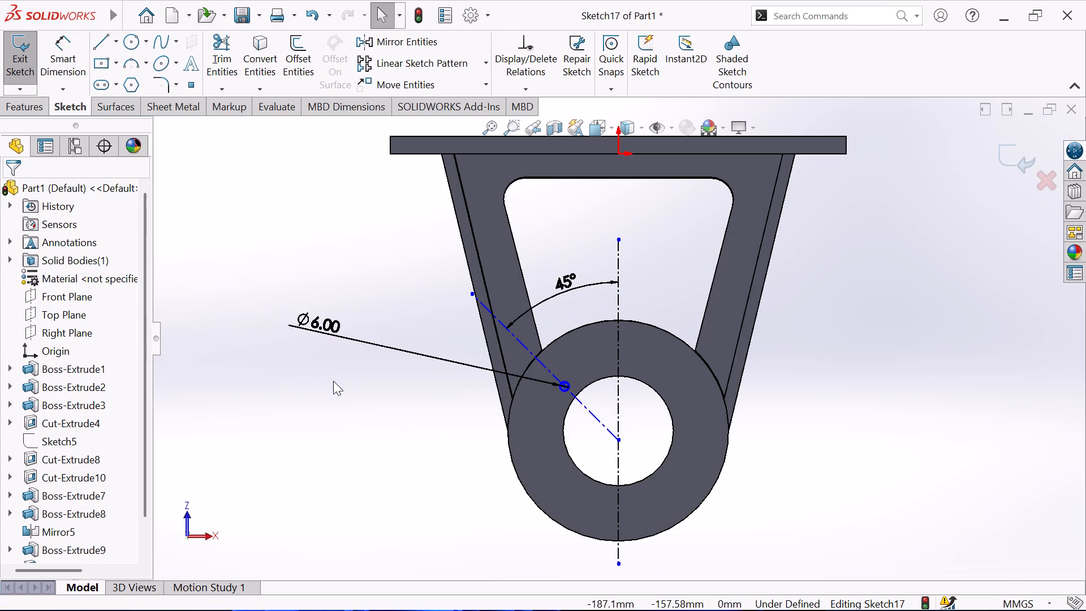
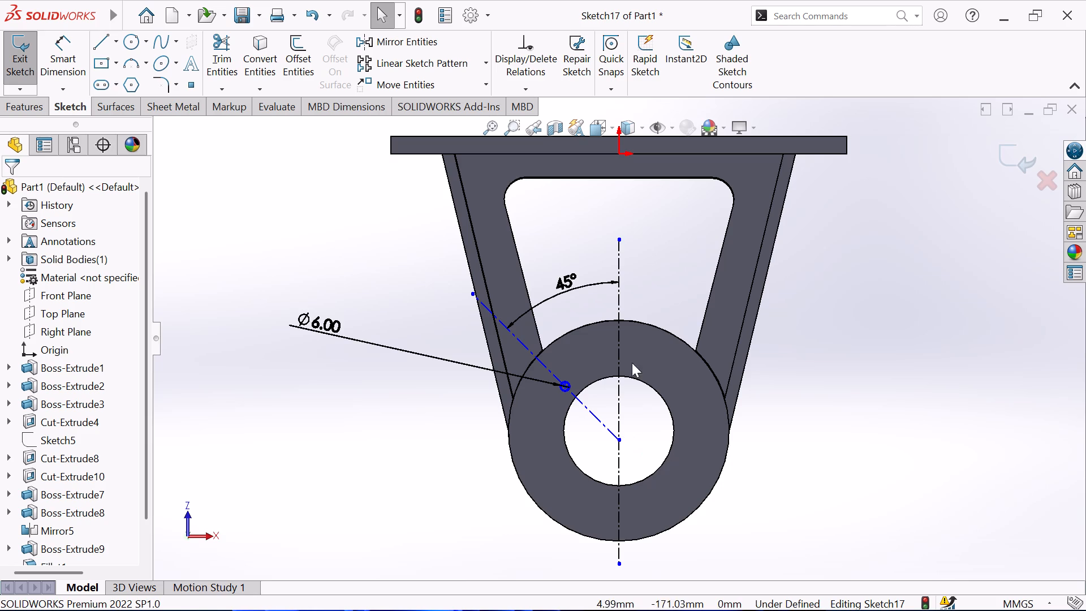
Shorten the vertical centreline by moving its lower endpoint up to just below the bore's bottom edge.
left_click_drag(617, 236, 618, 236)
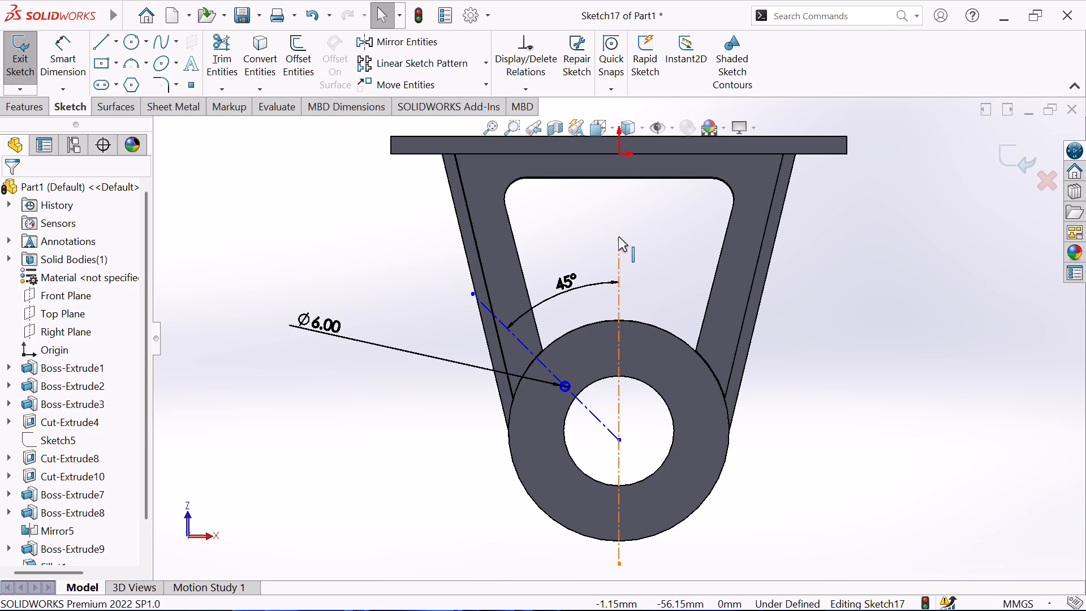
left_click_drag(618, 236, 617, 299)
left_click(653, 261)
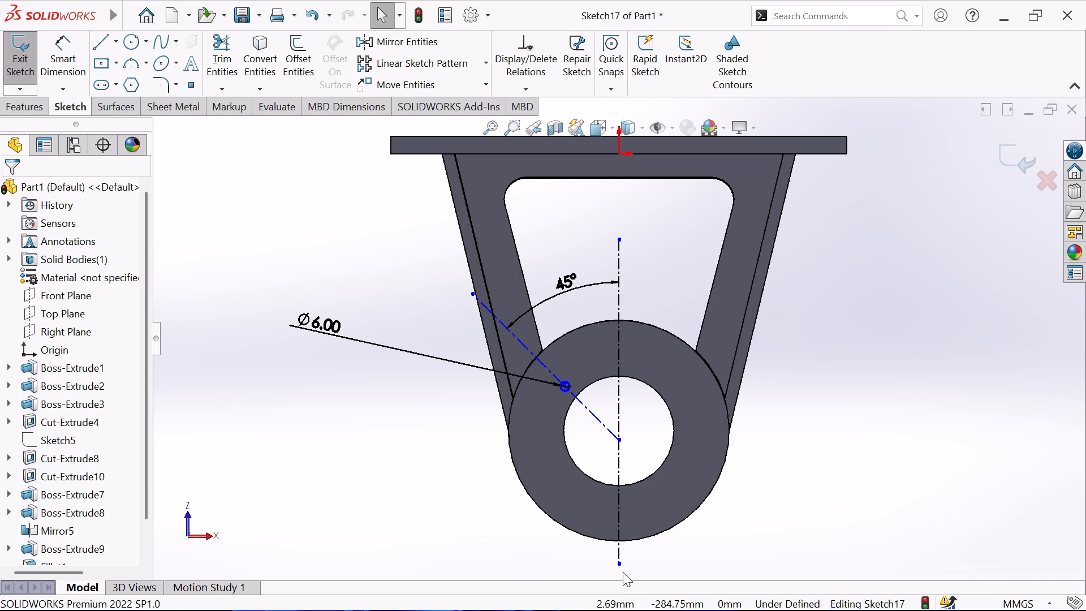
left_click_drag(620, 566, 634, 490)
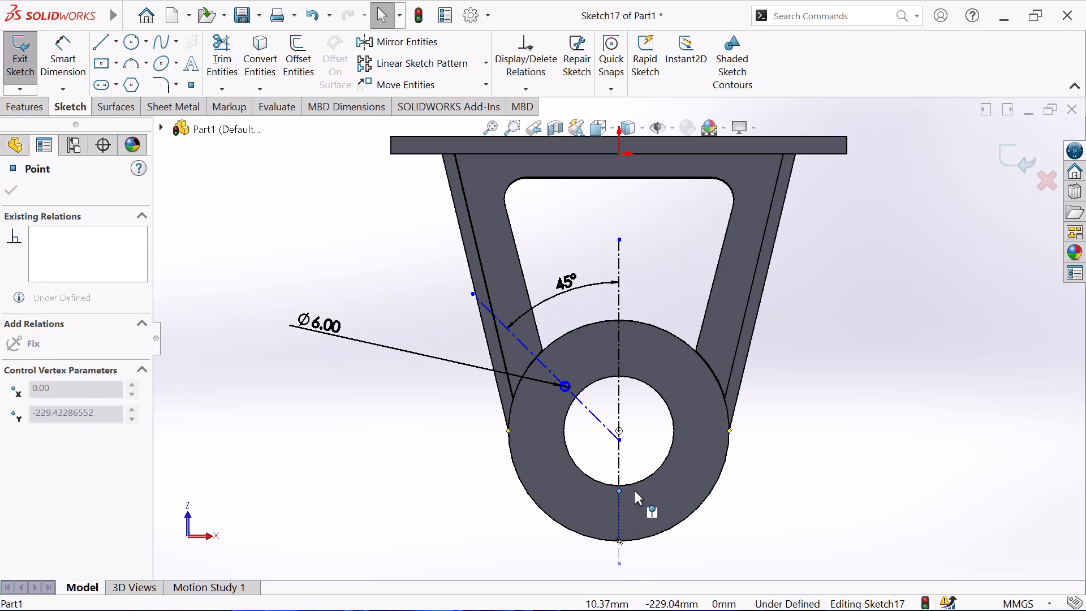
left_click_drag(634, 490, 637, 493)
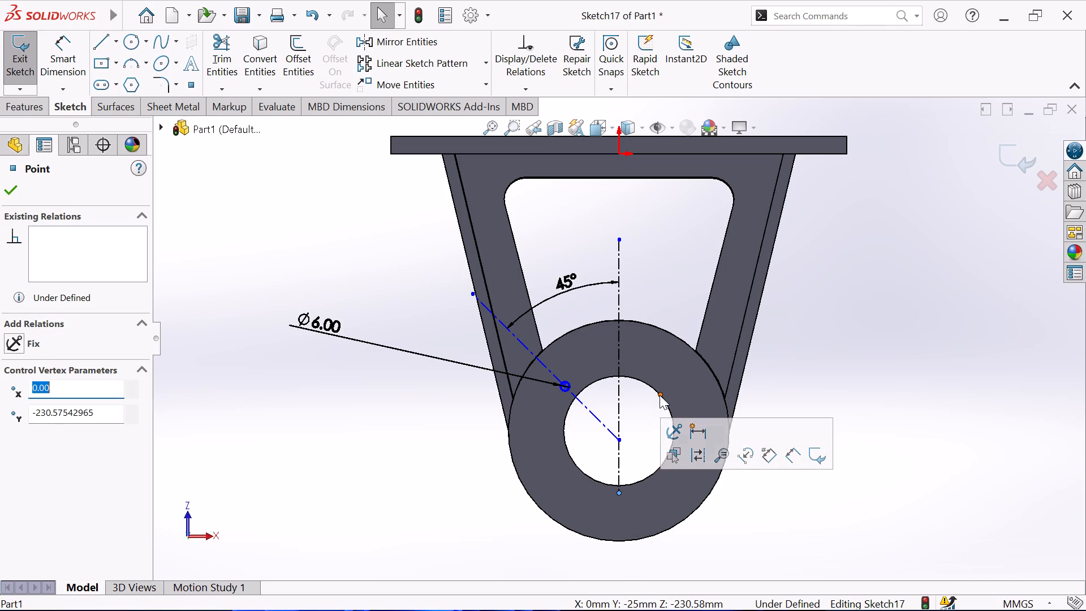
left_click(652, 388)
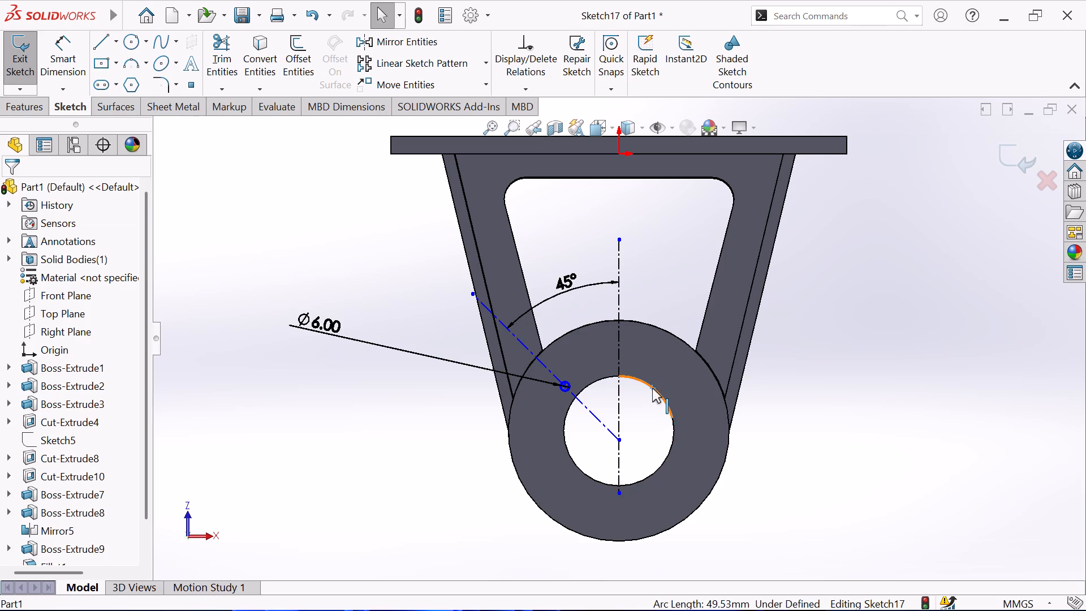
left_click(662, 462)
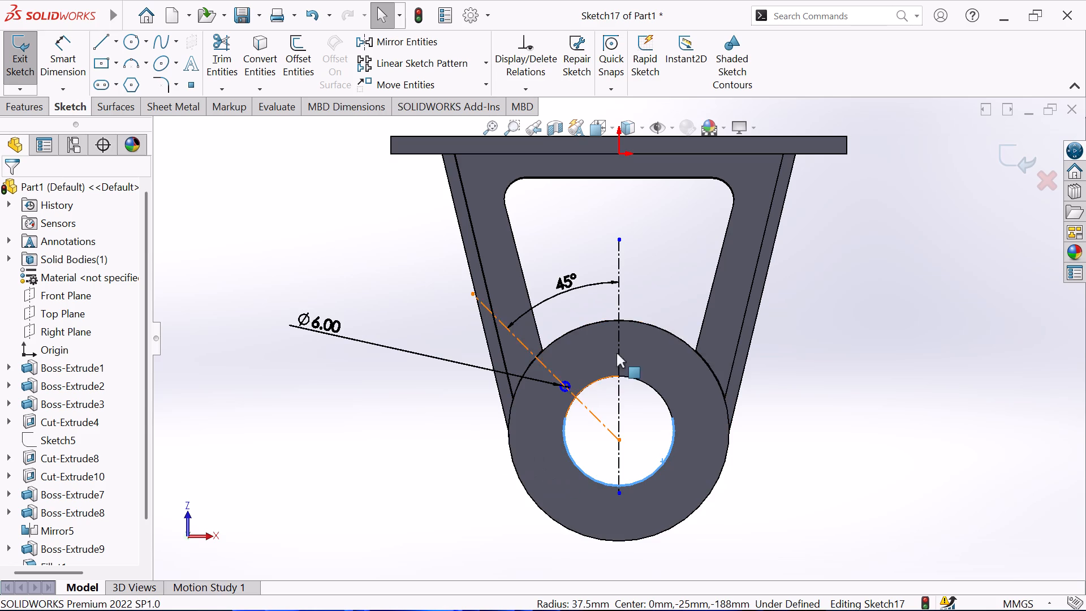
Delete the vertical centreline running through the ring and the frame opening.
left_click(620, 252)
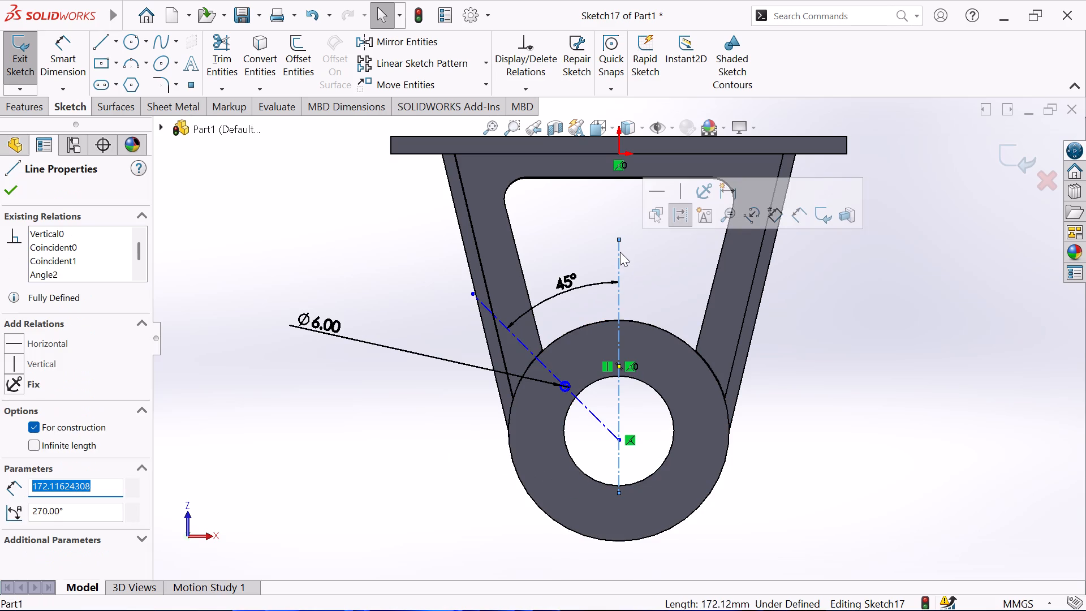
key("Delete")
left_click(430, 296)
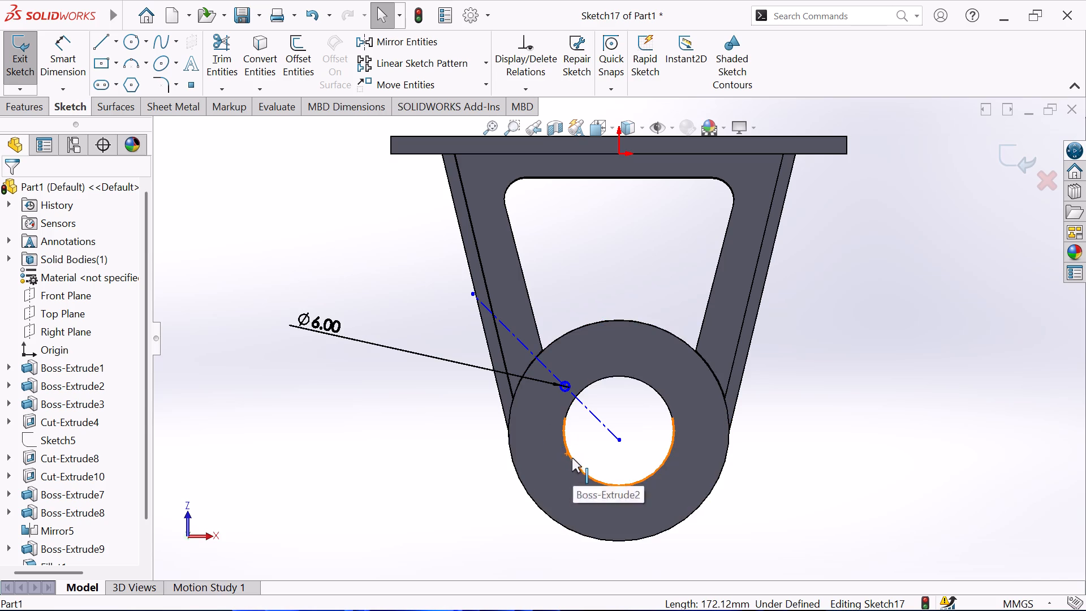
Sketch a vertical centreline about 75 mm long across the bore, from its bottom edge to its top edge.
left_click(119, 37)
left_click(100, 83)
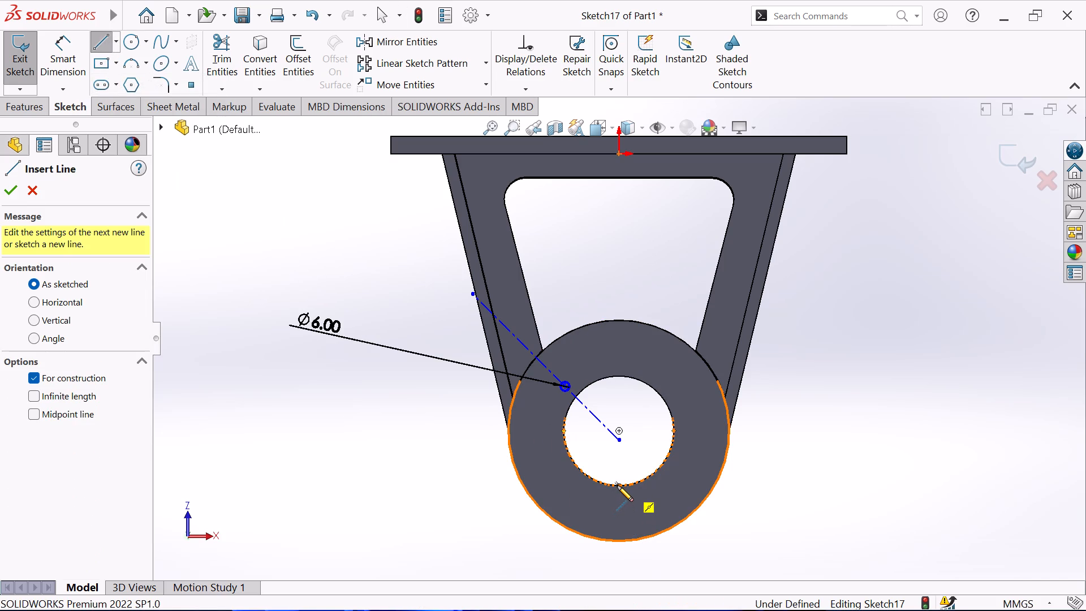
left_click(617, 485)
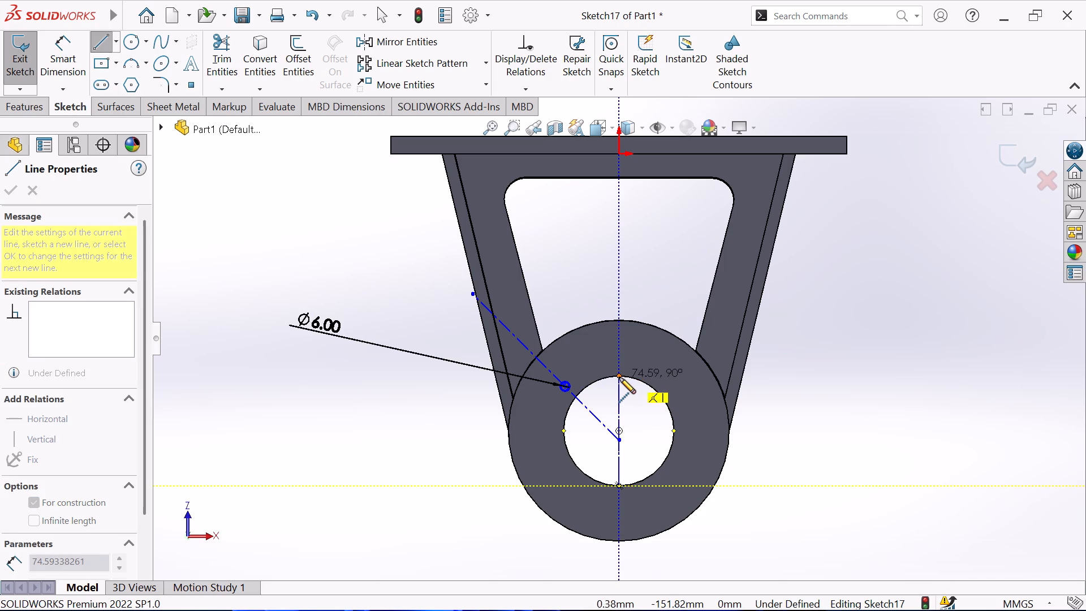
left_click(619, 377)
right_click(896, 387)
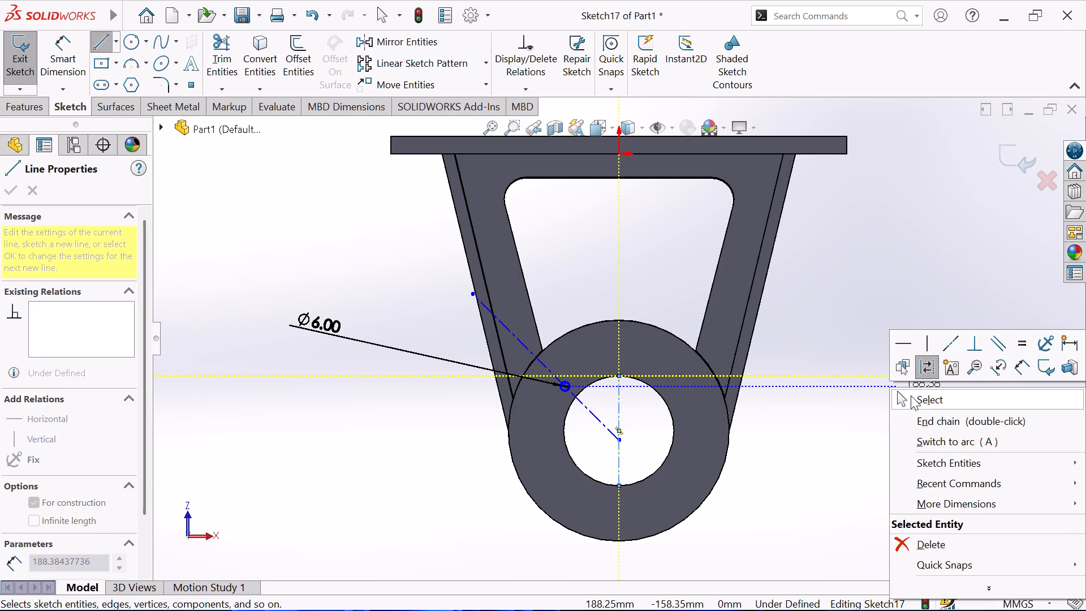
left_click(912, 395)
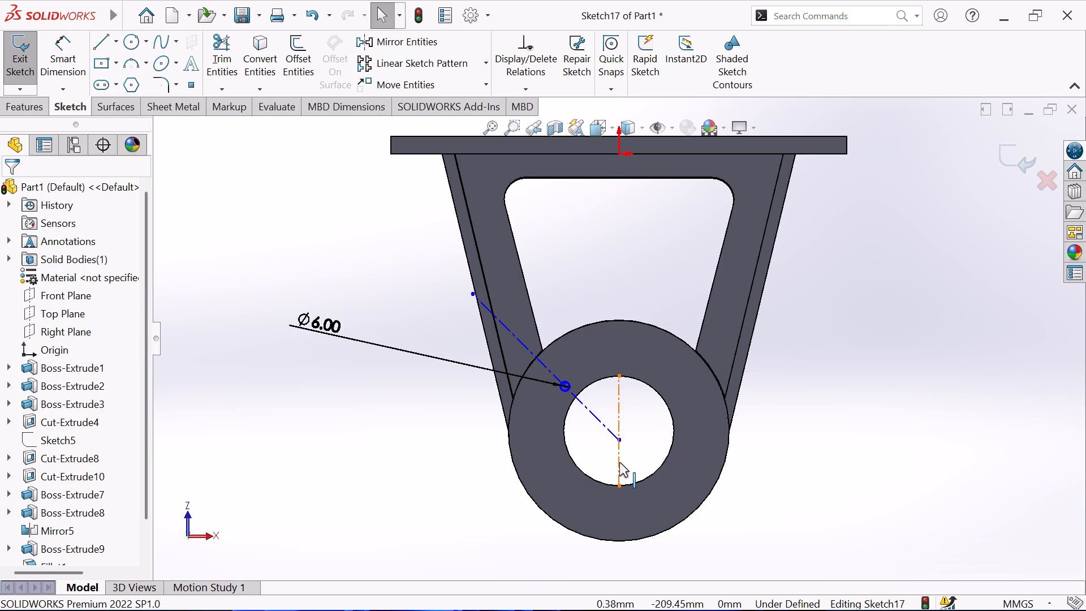
Make the inclined centreline's lower endpoint coincident with the midpoint of the vertical centreline at the bore centre.
left_click(619, 462)
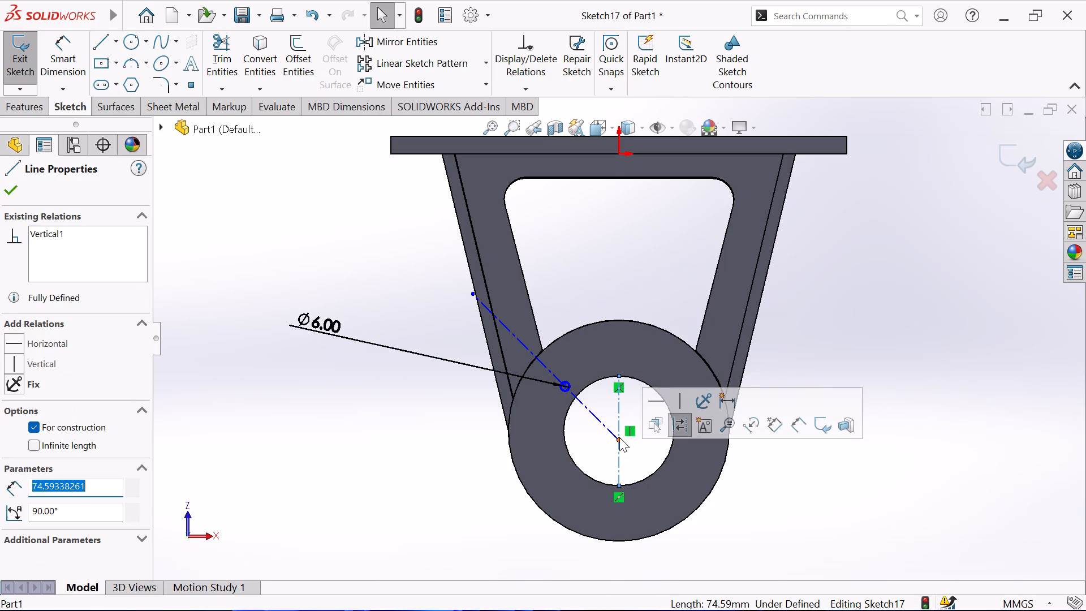
left_click_drag(619, 438, 620, 425)
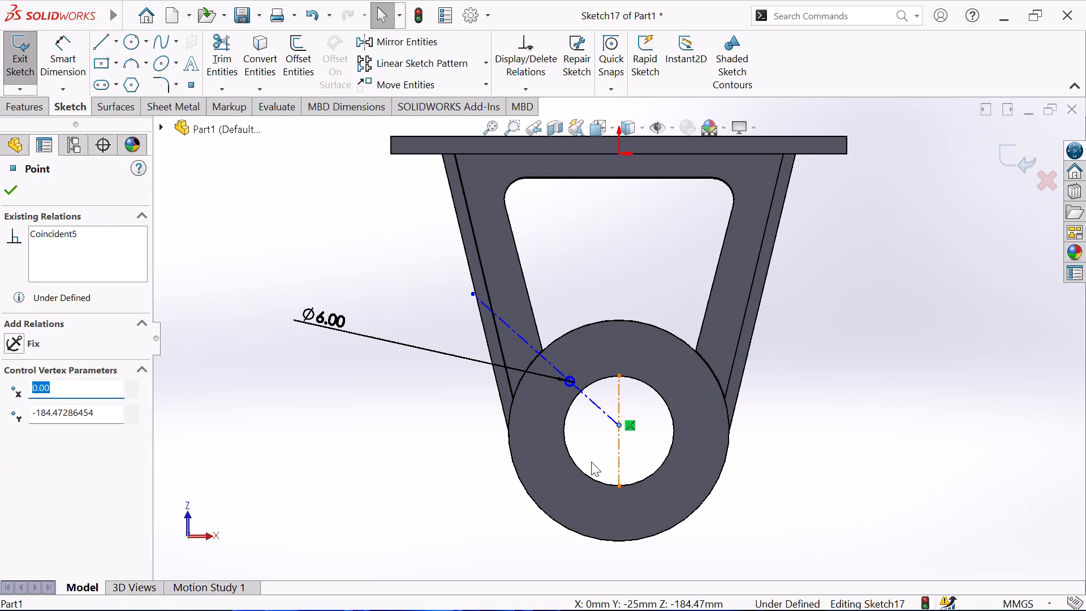
key("Escape")
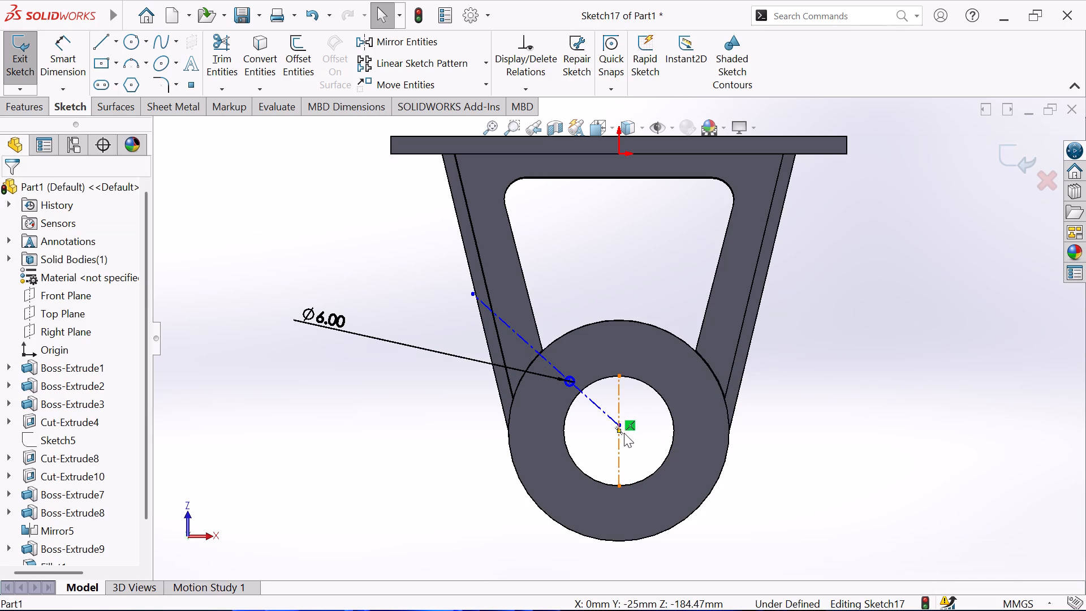
left_click(619, 431)
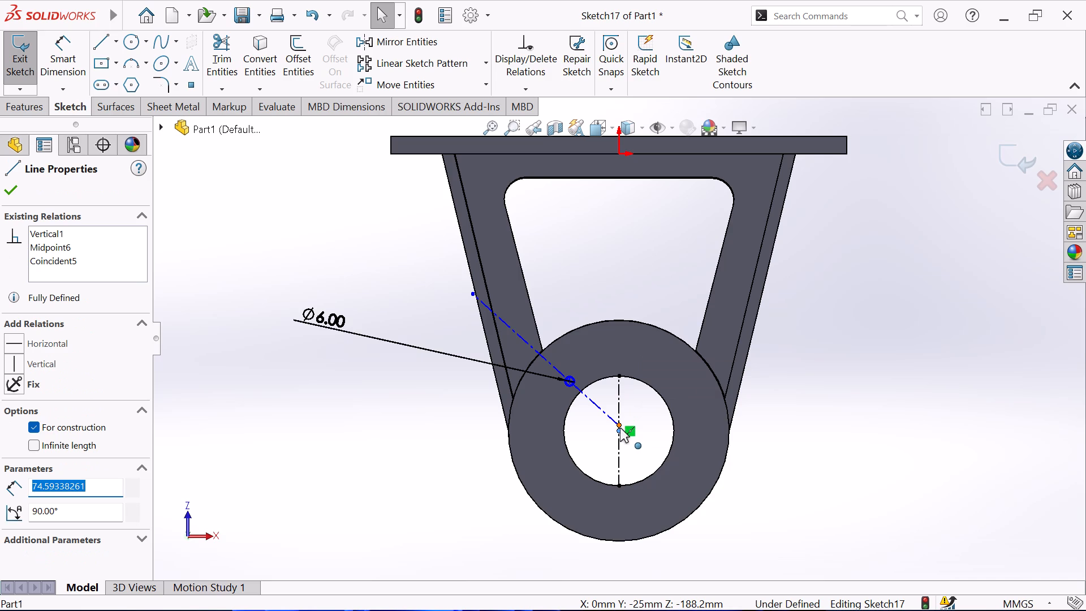
left_click(620, 425, "ctrl")
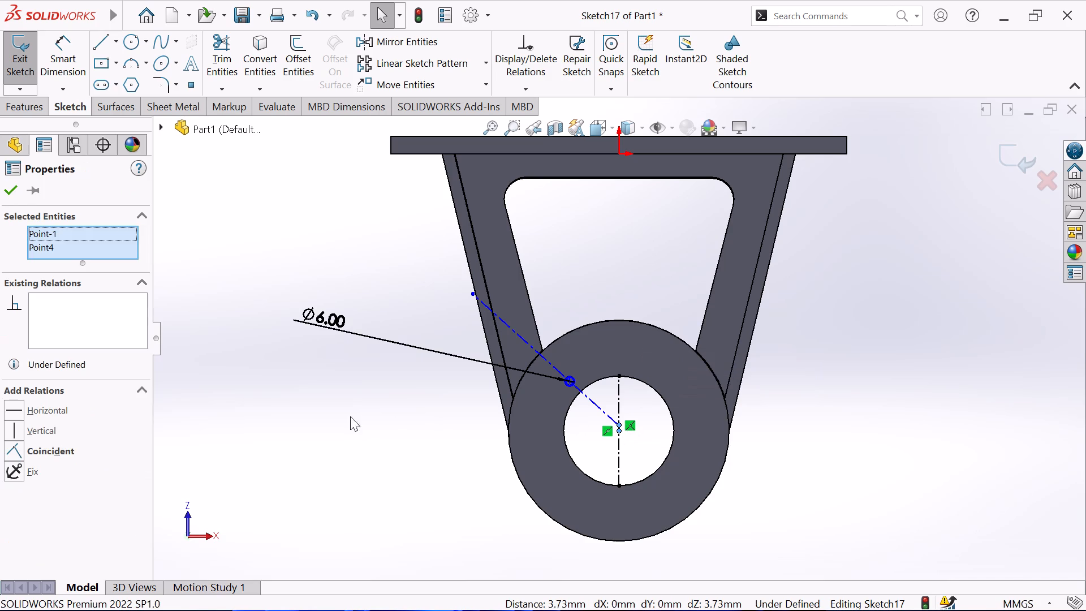
left_click(14, 449)
left_click(6, 188)
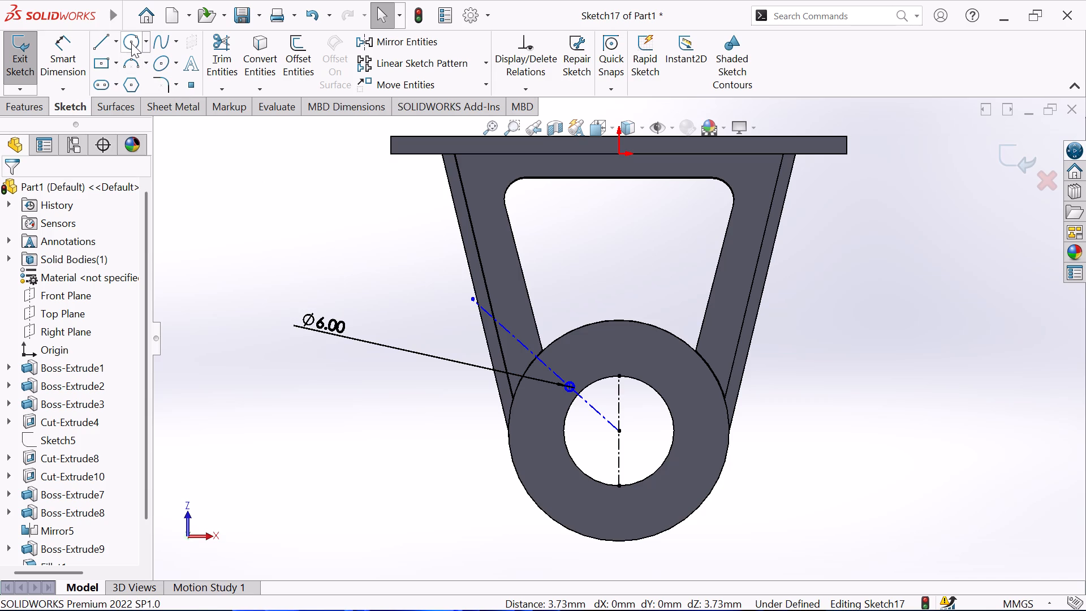
Sketch a horizontal centreline about 135 mm long from left of the ring to the bore centre.
left_click(118, 37)
left_click(104, 83)
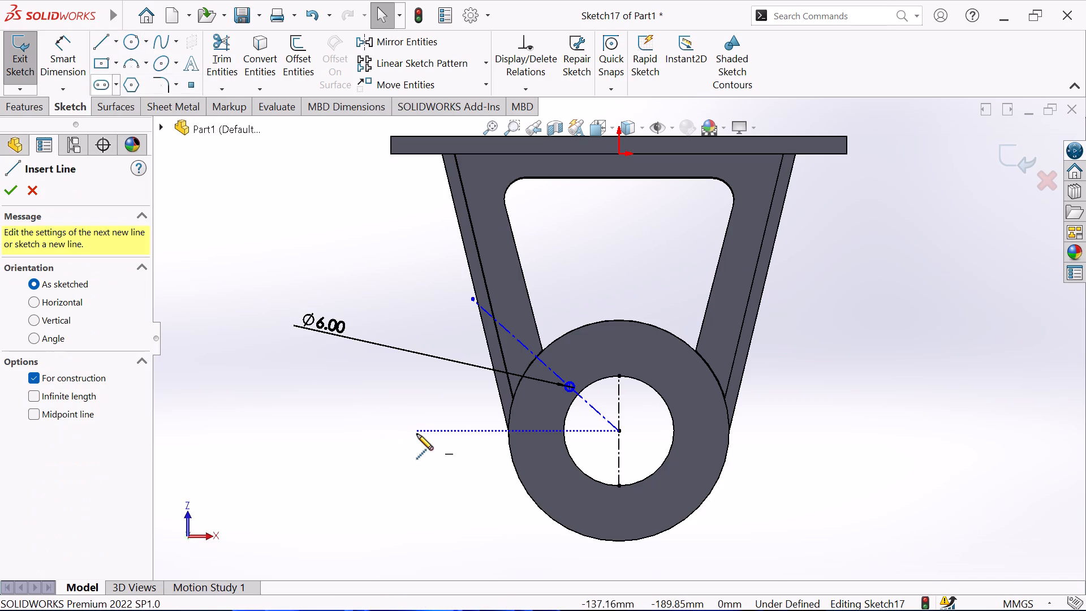
left_click(420, 431)
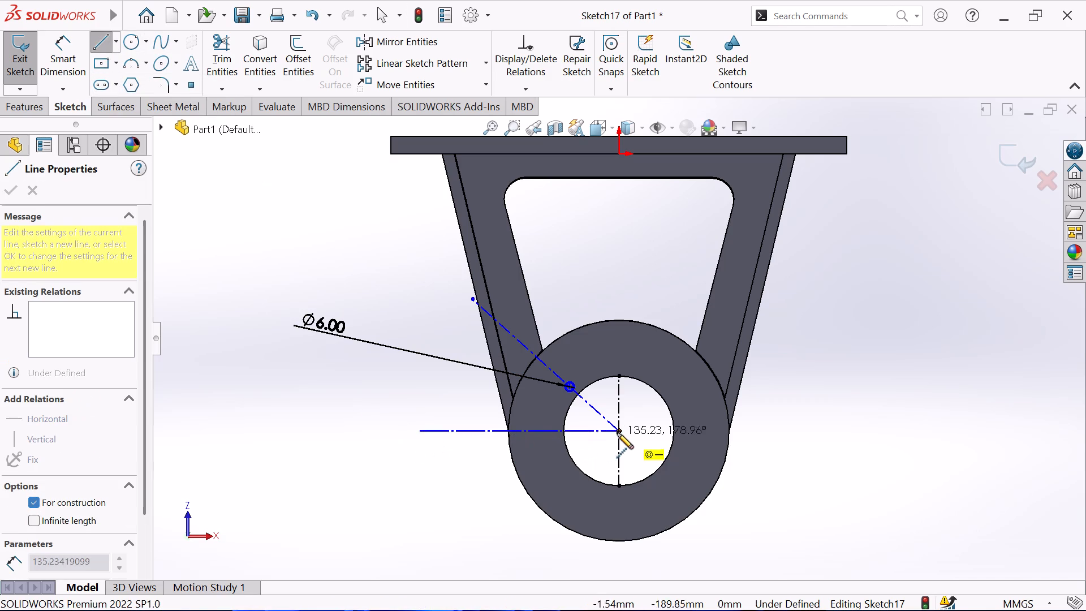
left_click(619, 433)
right_click(822, 379)
left_click(847, 388)
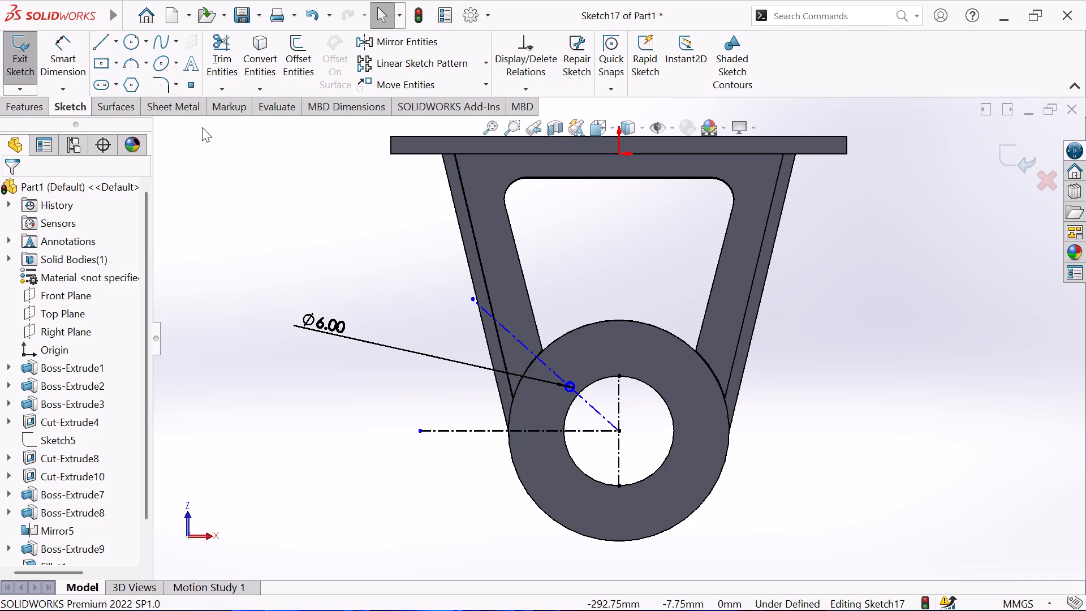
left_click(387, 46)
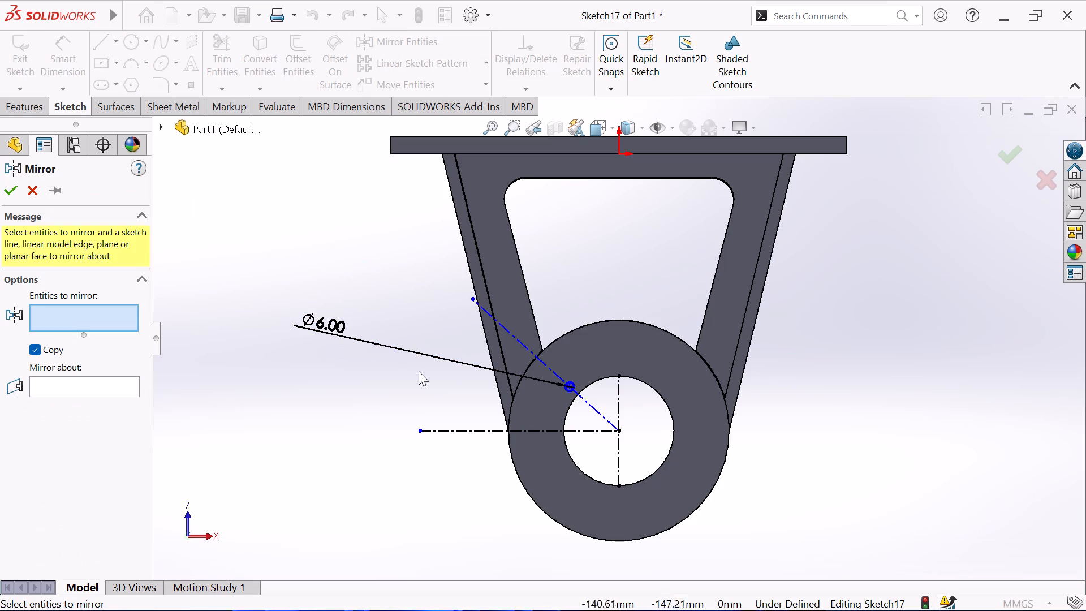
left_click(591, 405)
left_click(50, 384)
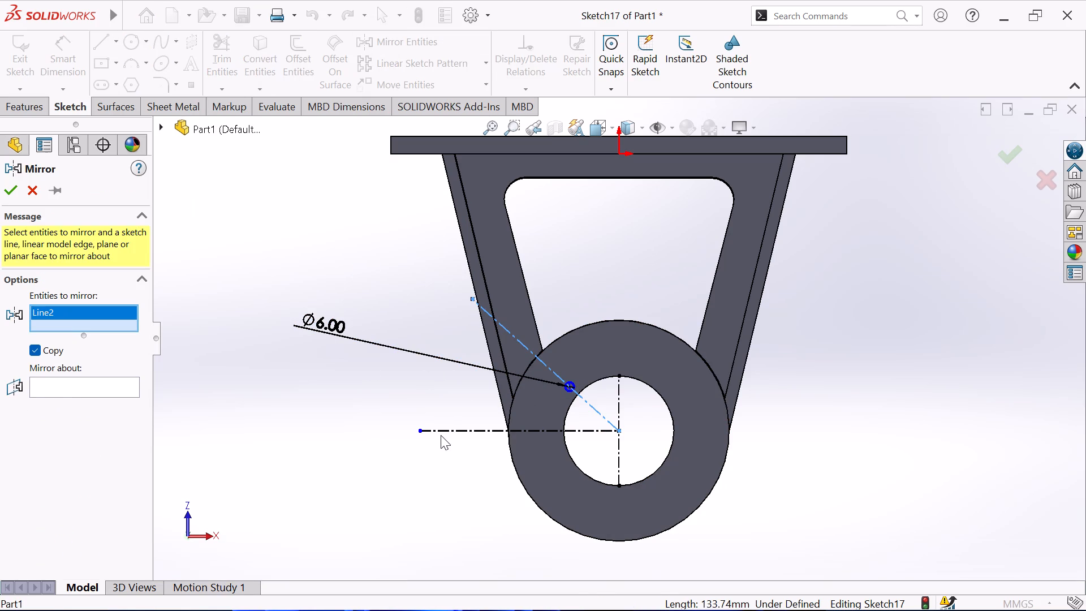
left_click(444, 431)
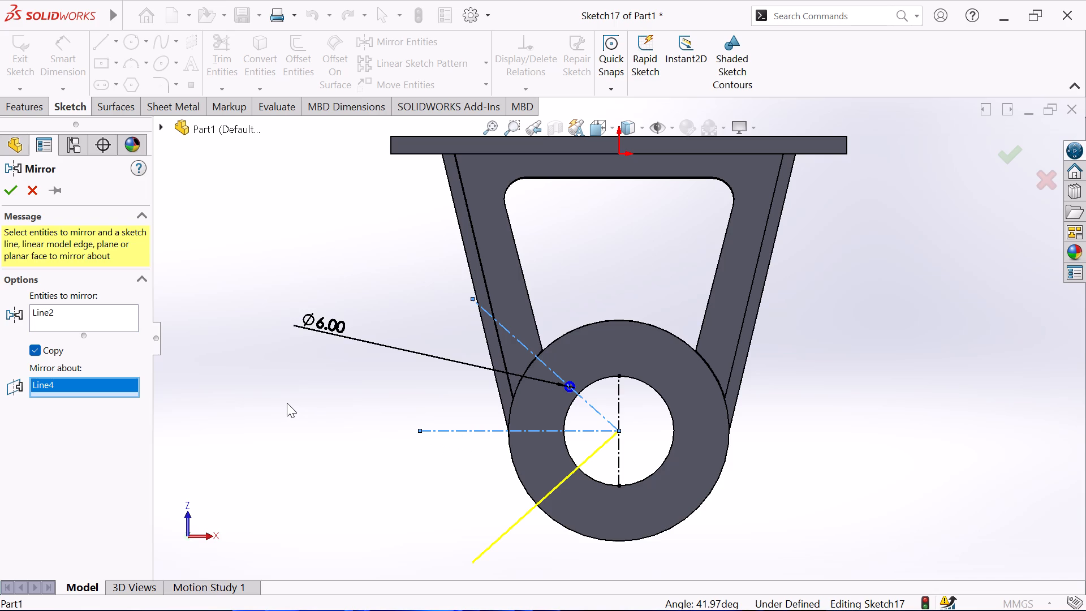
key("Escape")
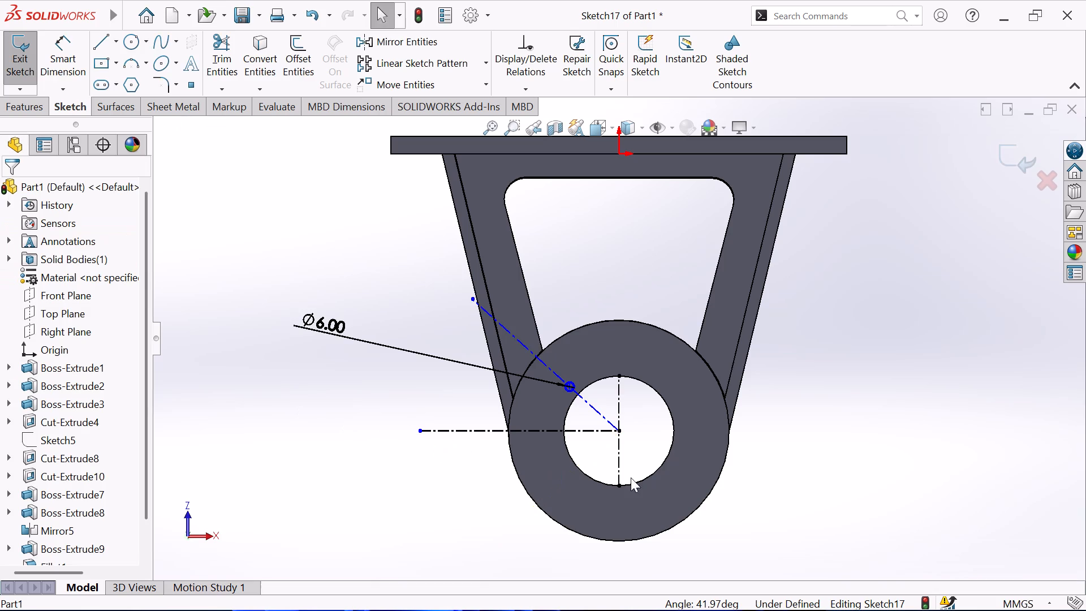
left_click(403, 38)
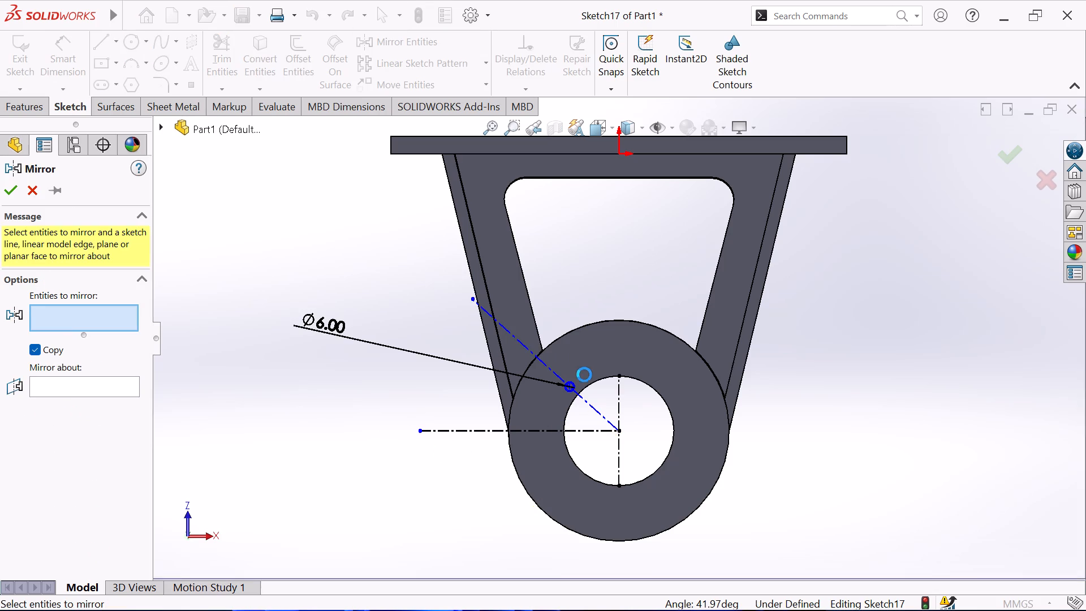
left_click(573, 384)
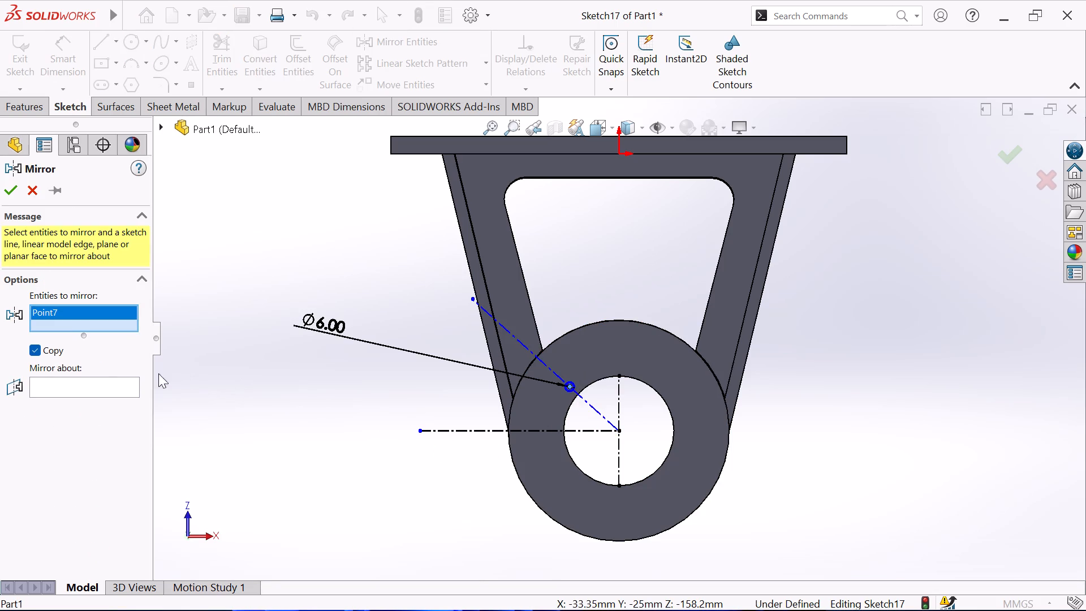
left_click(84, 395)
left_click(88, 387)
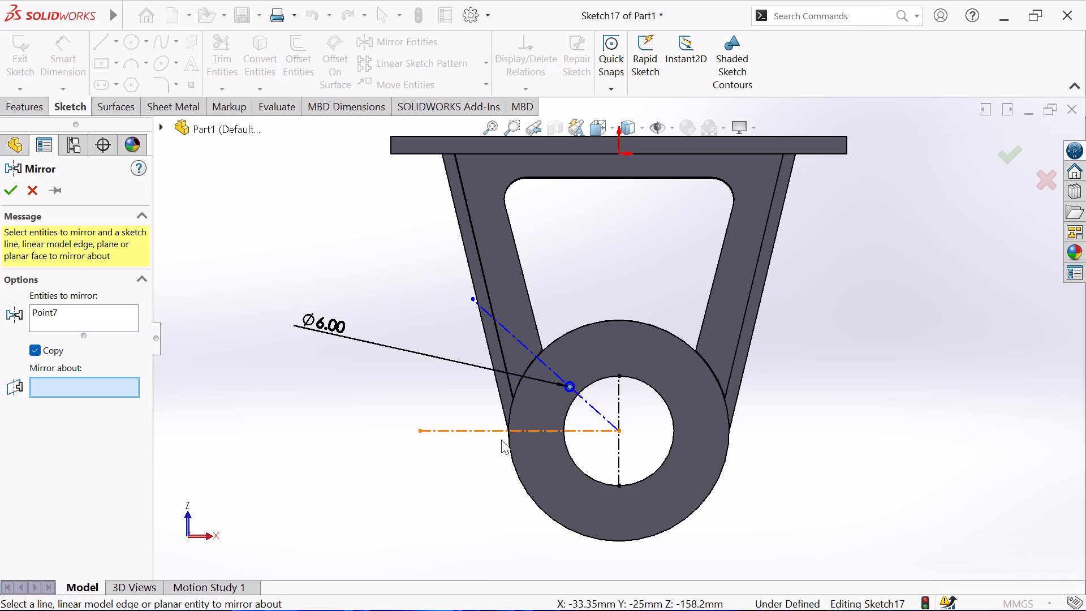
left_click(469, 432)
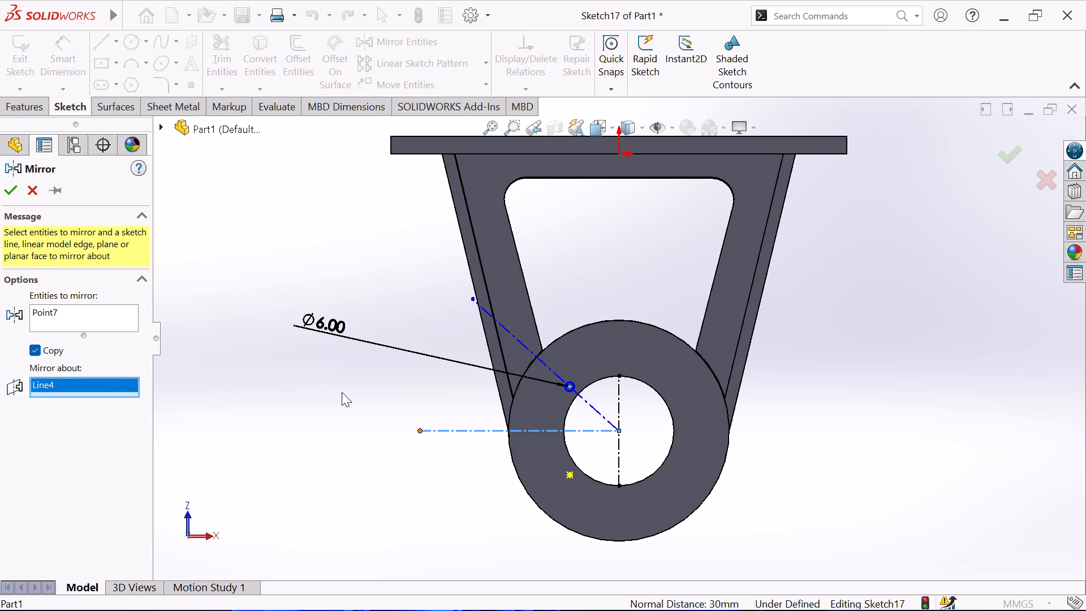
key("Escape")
Mirror the 6 mm circle on the ring face about the horizontal centreline.
scroll(584, 409, "down", 3)
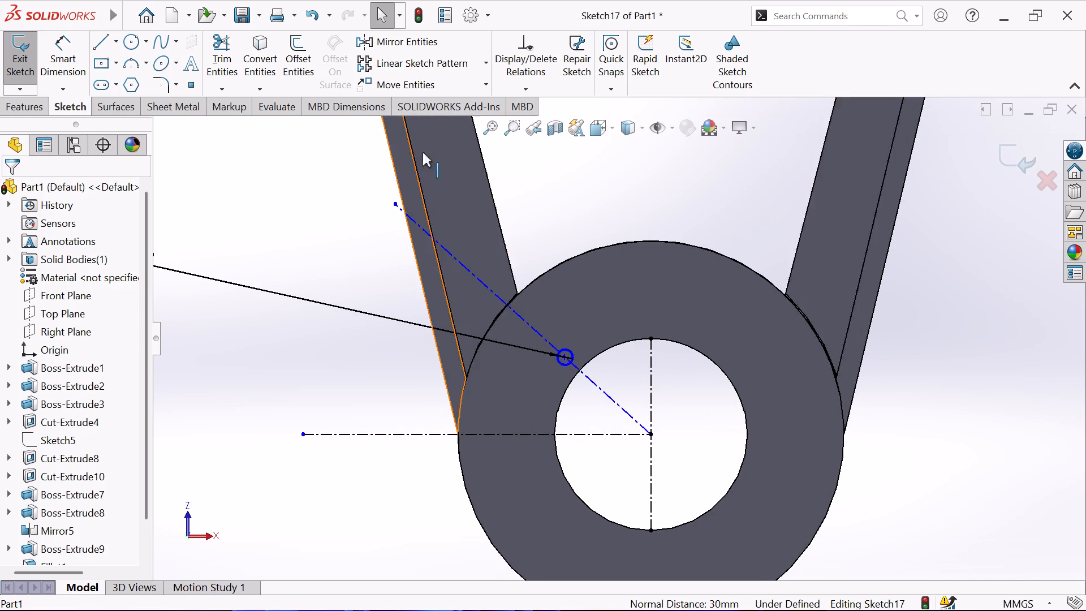
left_click(415, 39)
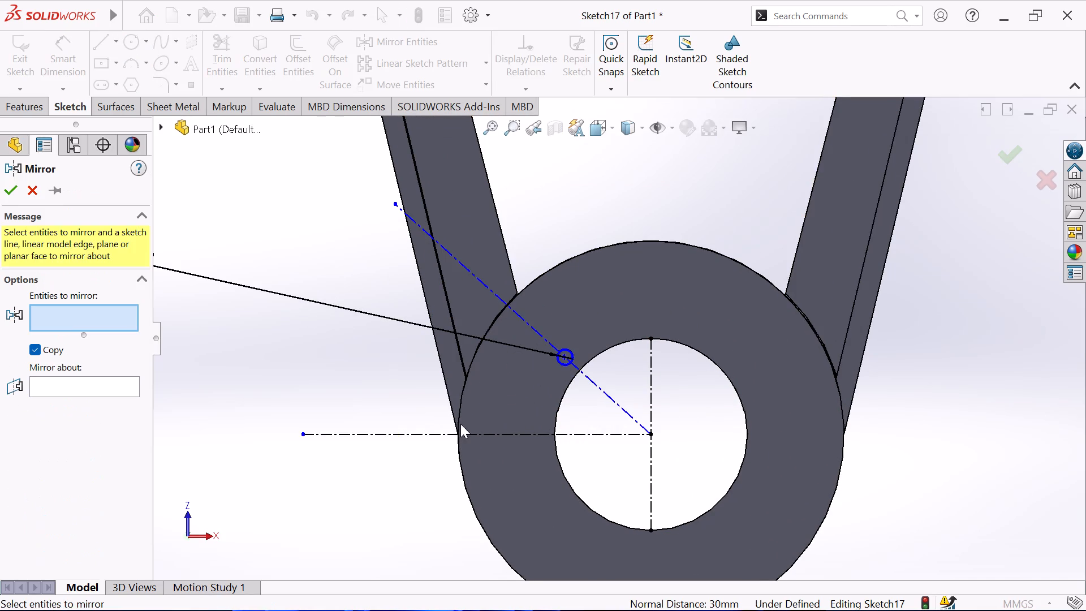
left_click(564, 350)
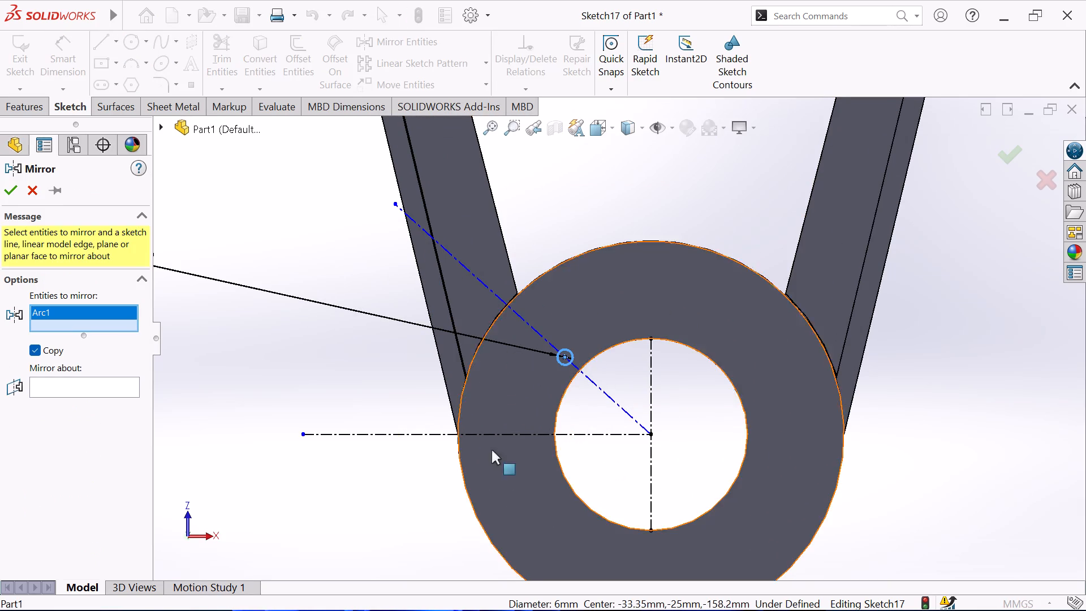
left_click(63, 385)
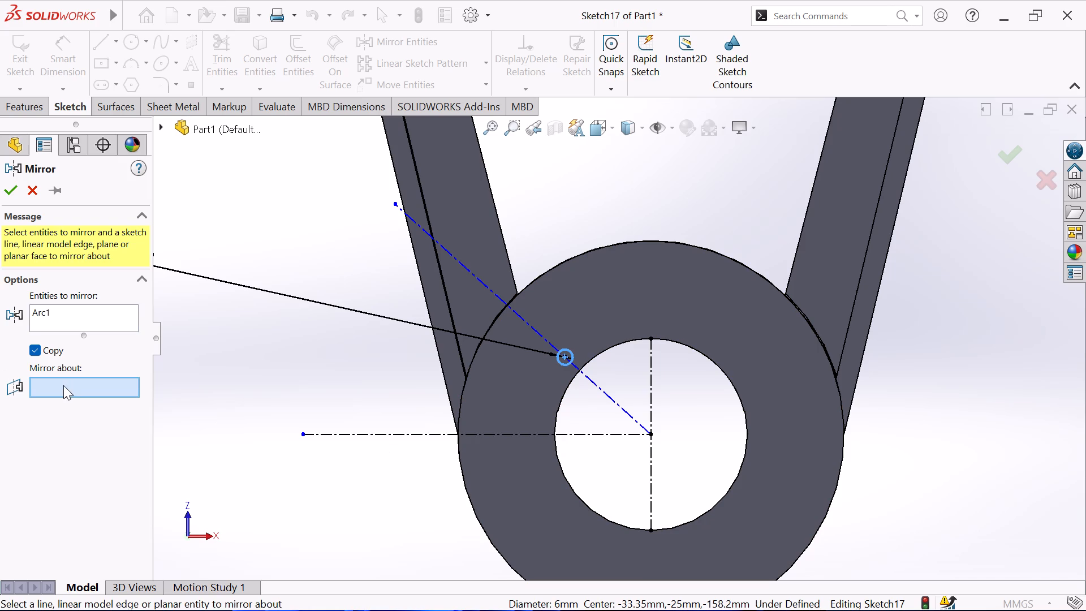
left_click(404, 434)
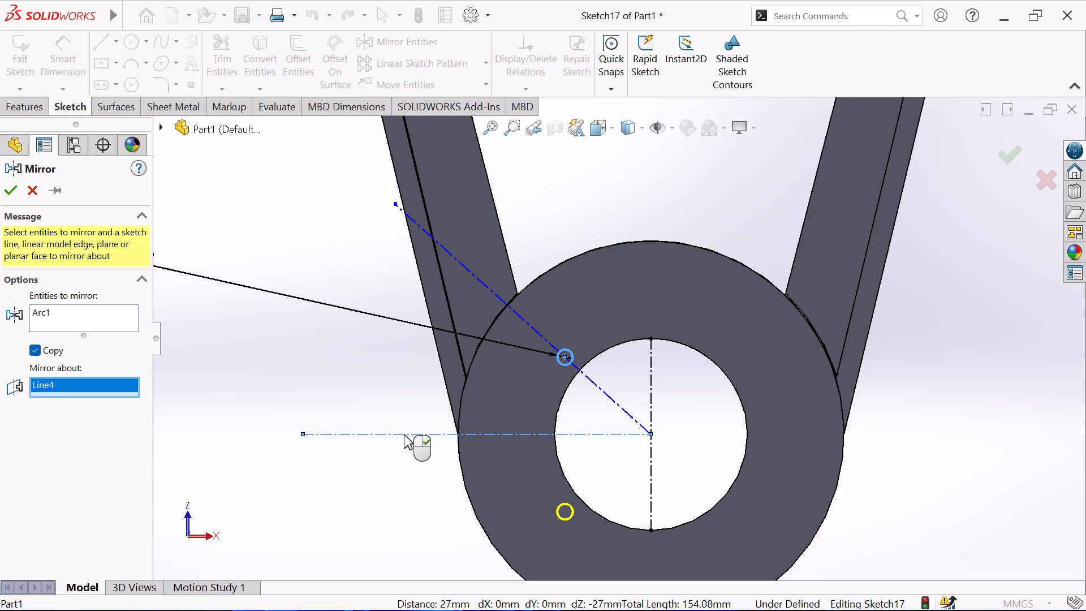
left_click(7, 188)
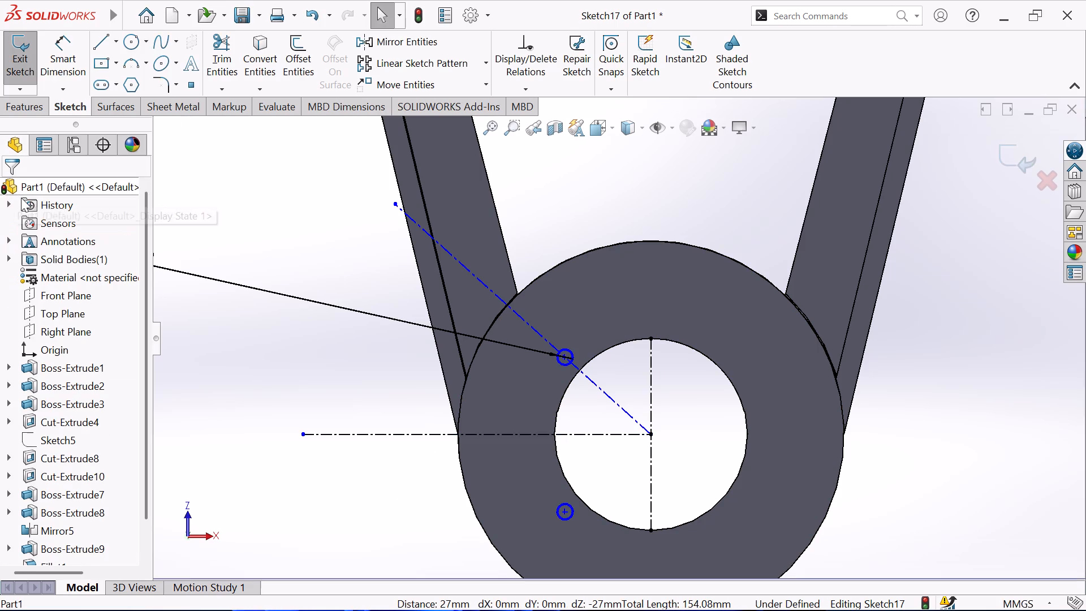
Dimension the vertical distance between the original circle and its mirrored copy as 75 mm.
left_click(74, 58)
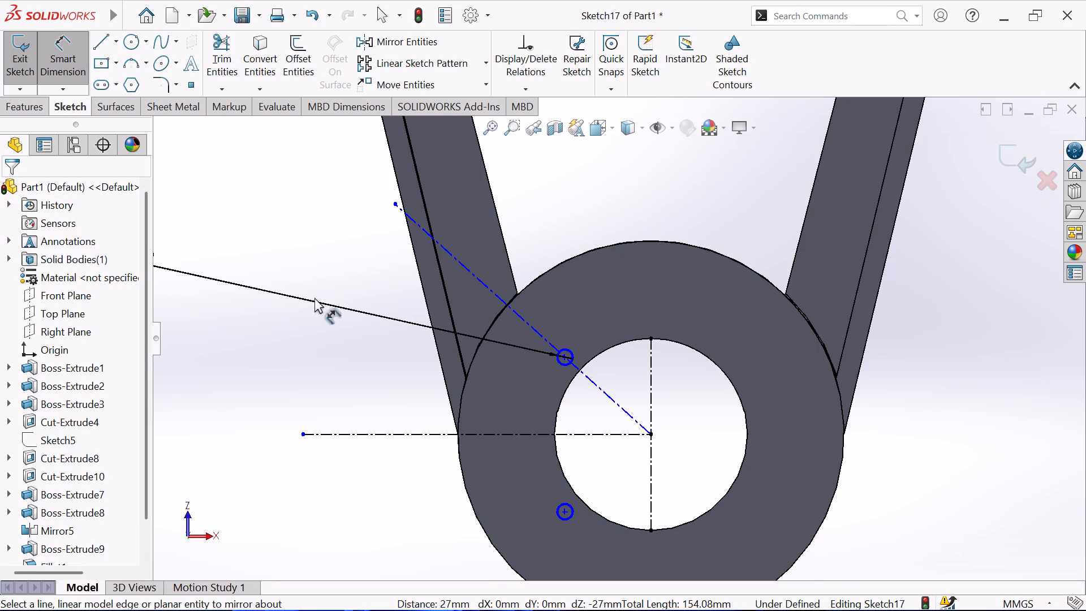
left_click(558, 365)
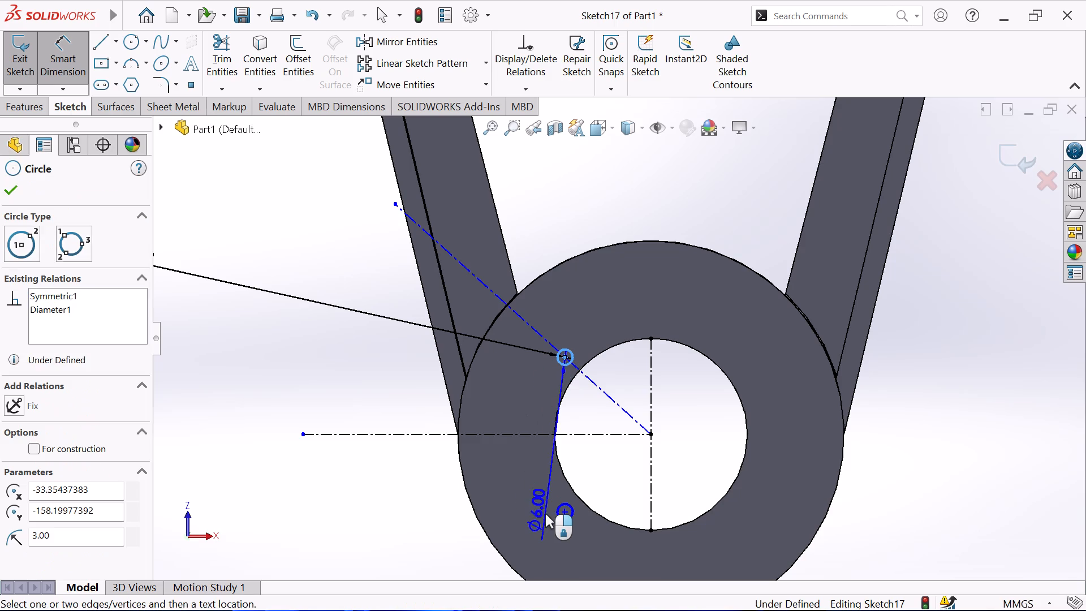
left_click(558, 511)
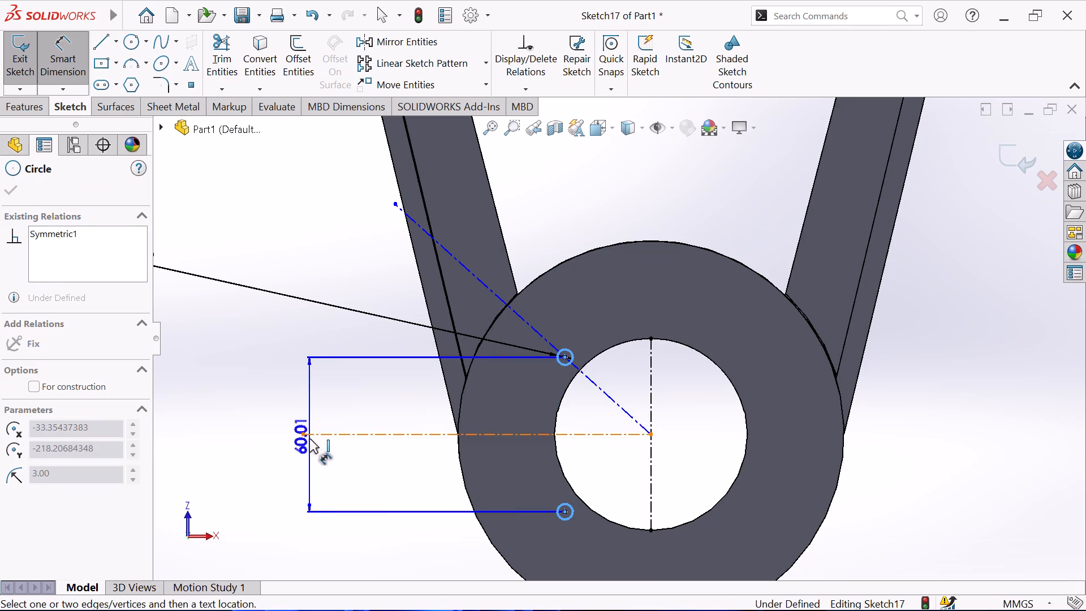
left_click(312, 462)
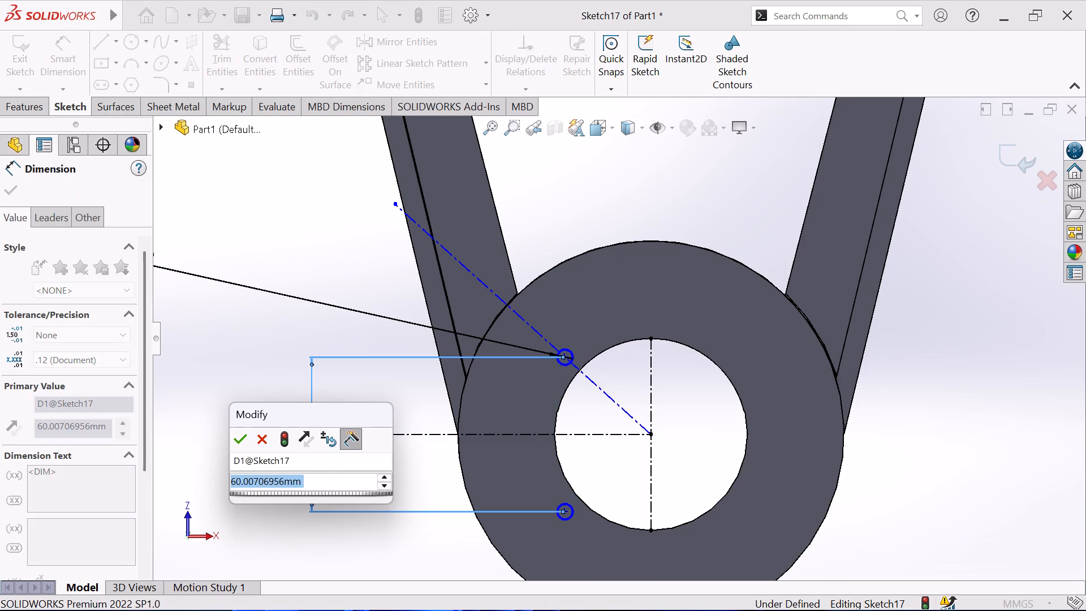
key("7")
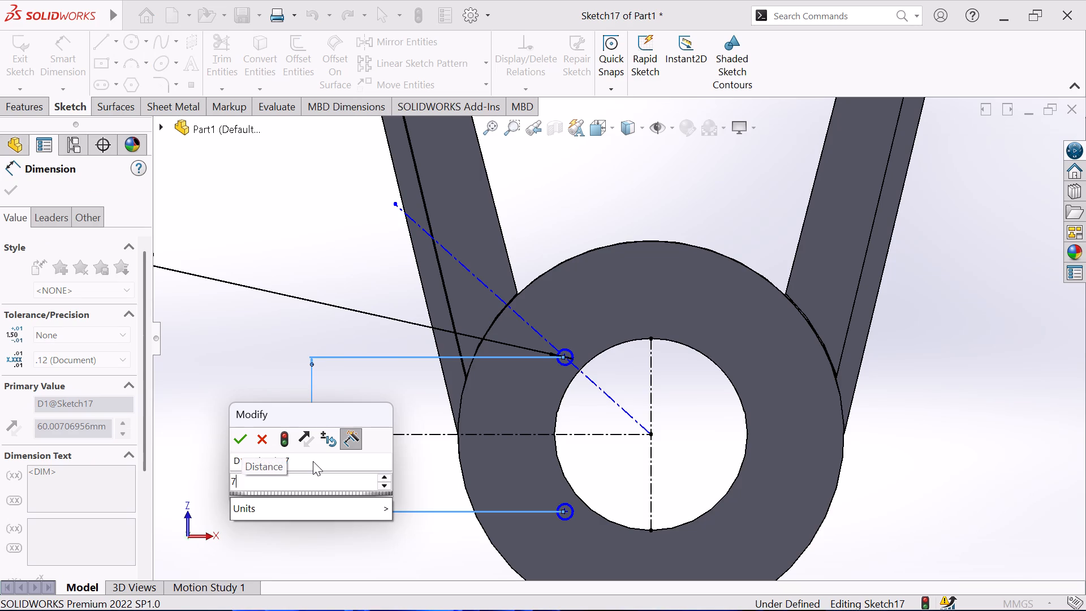
key("5")
key("Return")
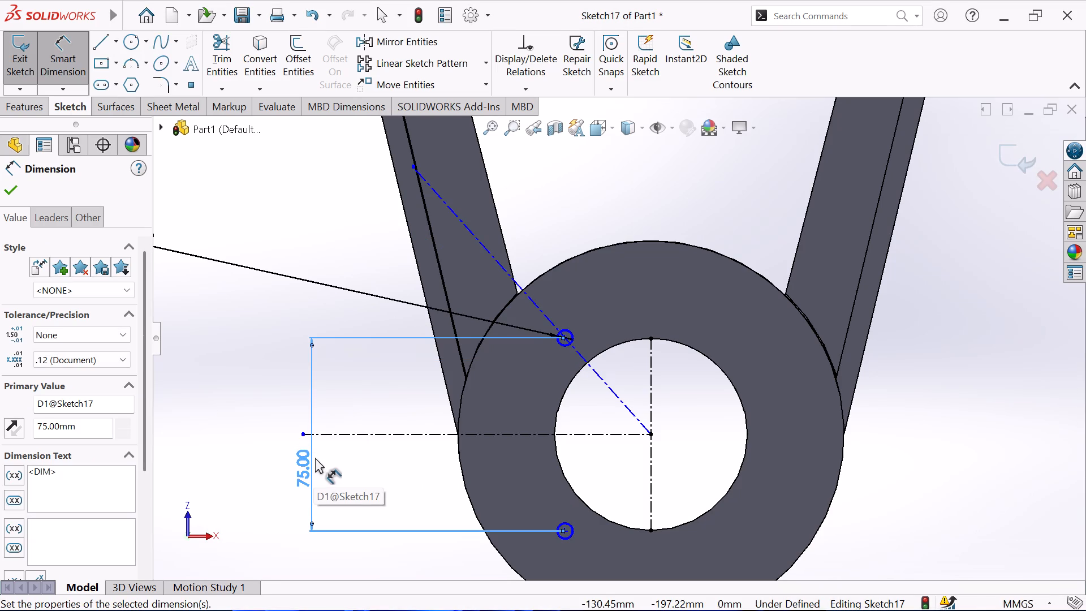
right_click(251, 408)
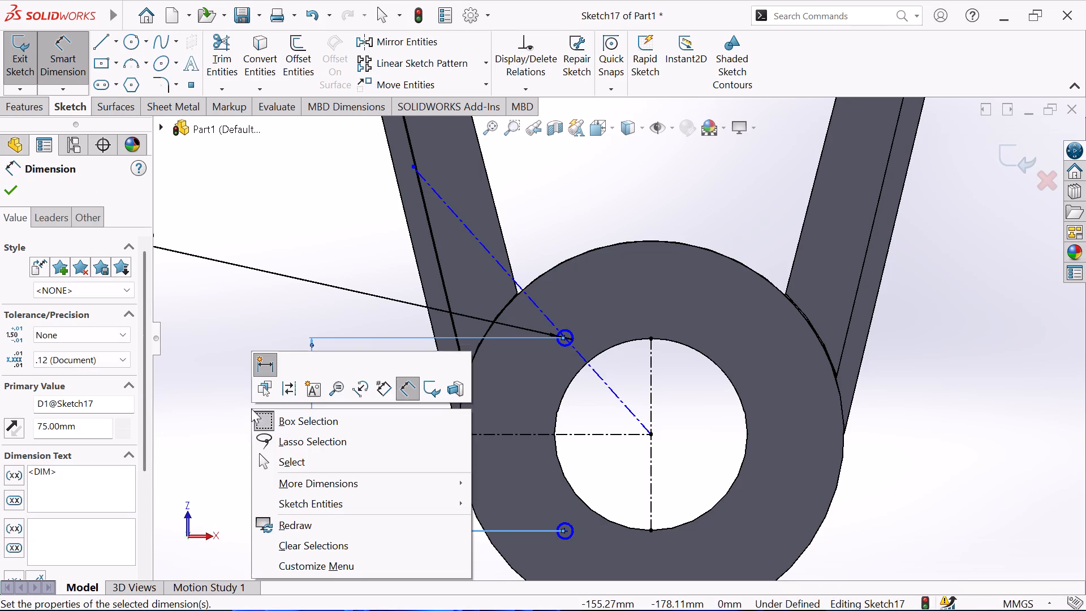
left_click(294, 470)
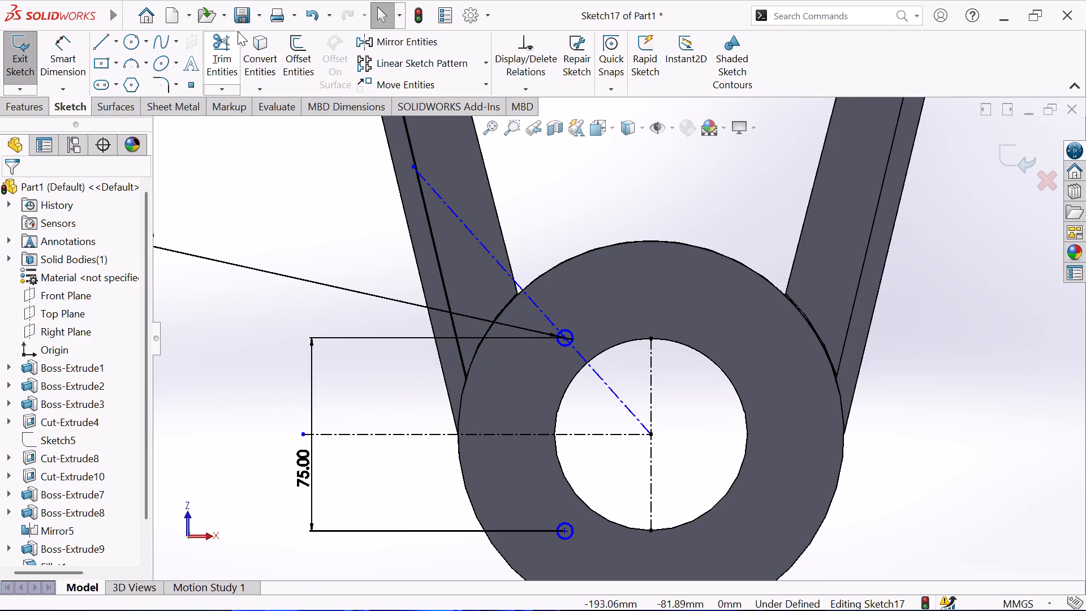
Dimension the horizontal distance from the upper circle to the vertical centreline through the bore as 35 mm.
scroll(452, 337, "up", 1)
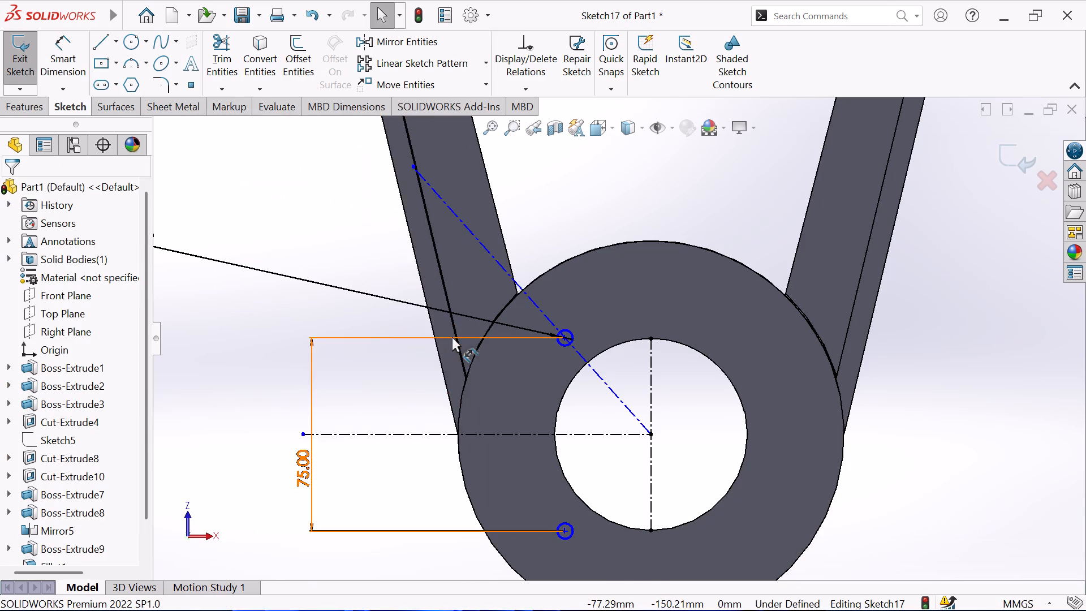
scroll(452, 337, "up", 1)
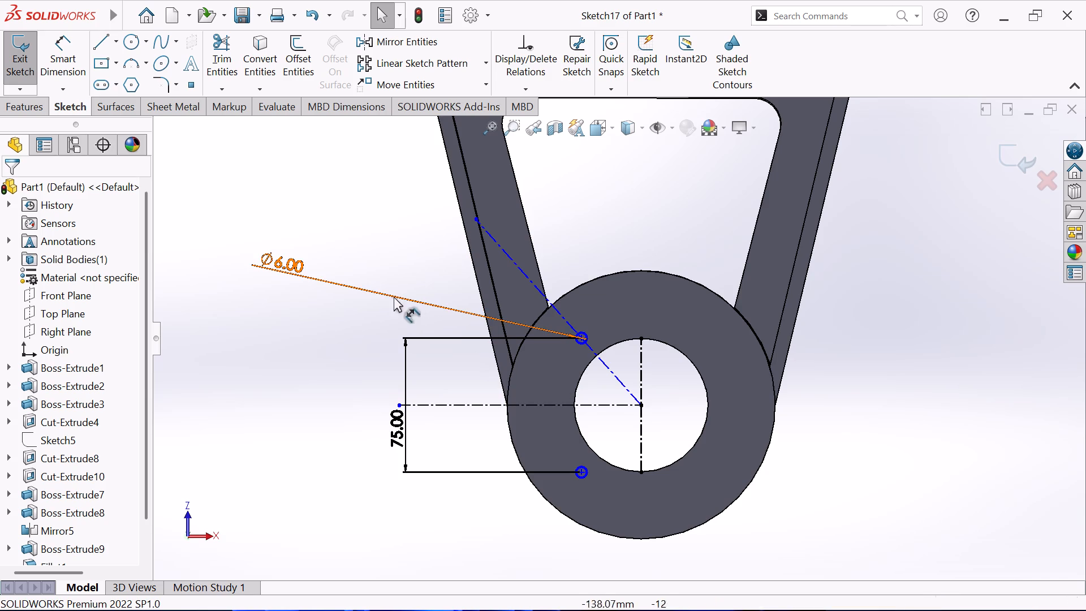
left_click(58, 45)
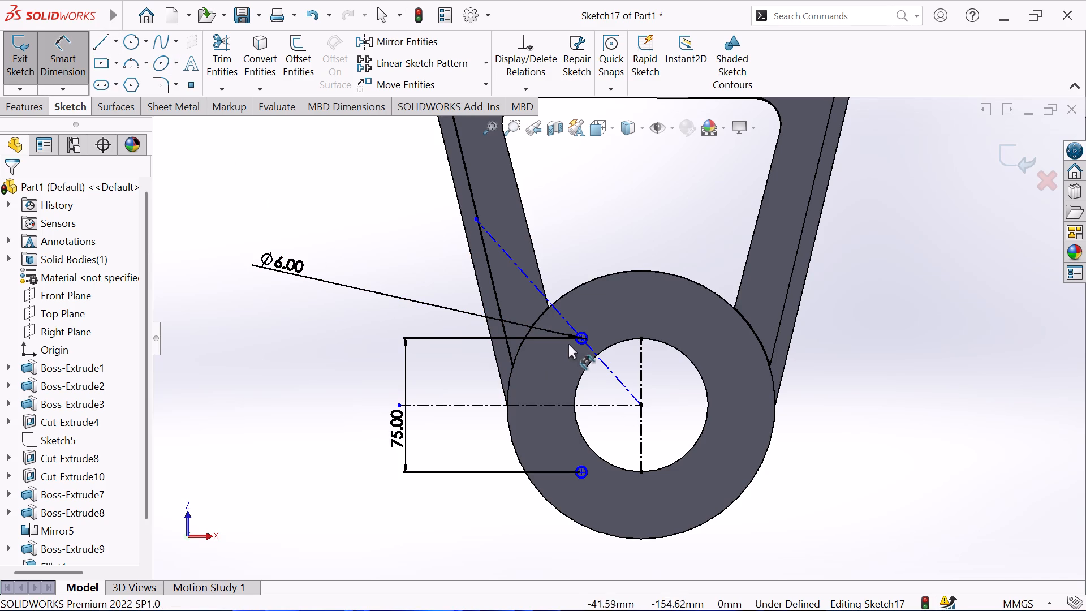
left_click(582, 343)
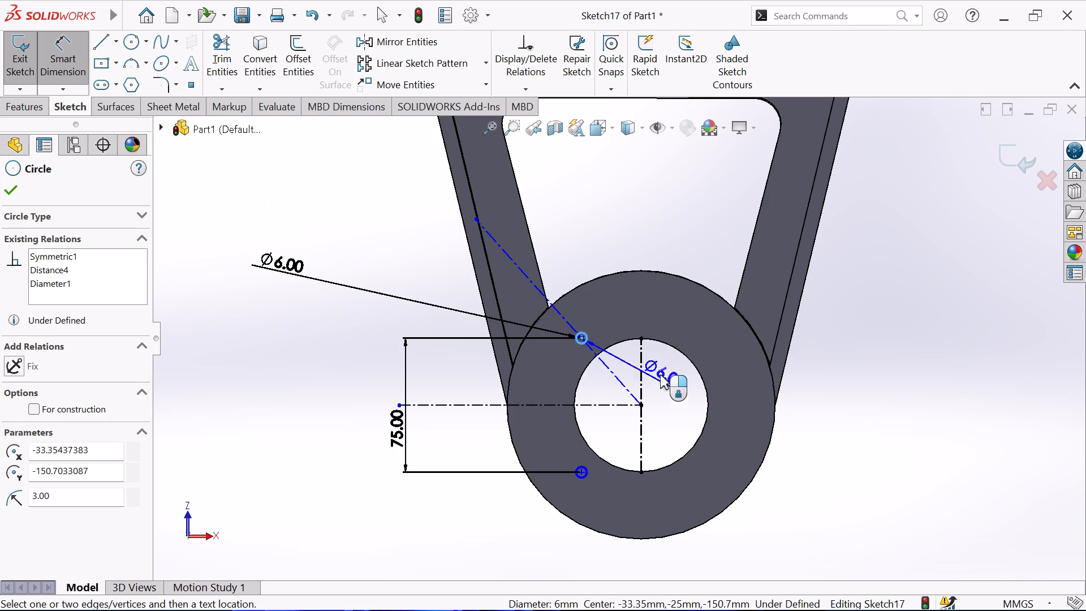
left_click(641, 355)
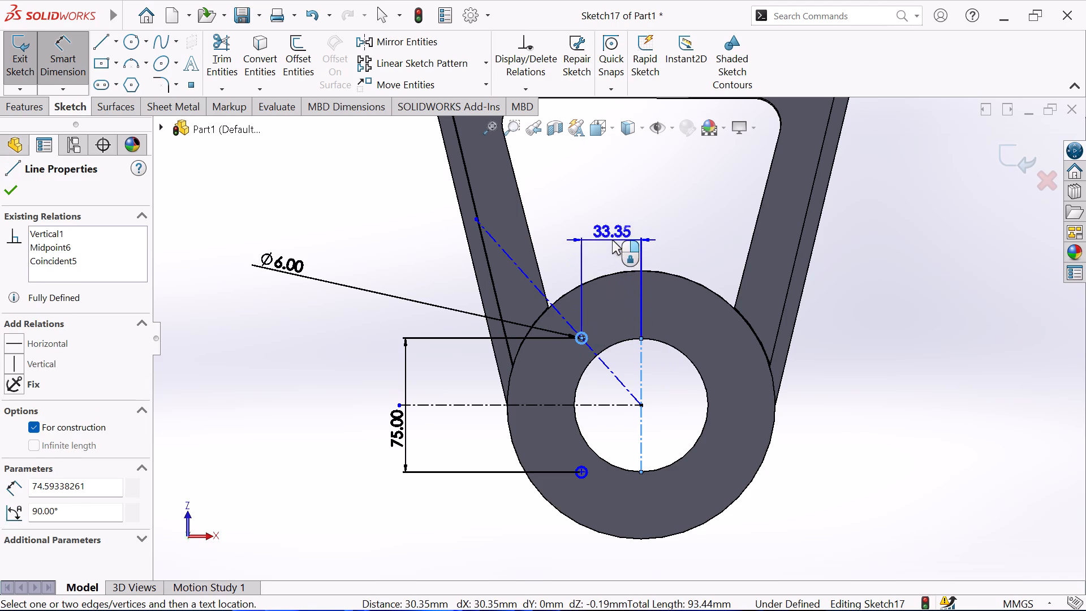
left_click(612, 239)
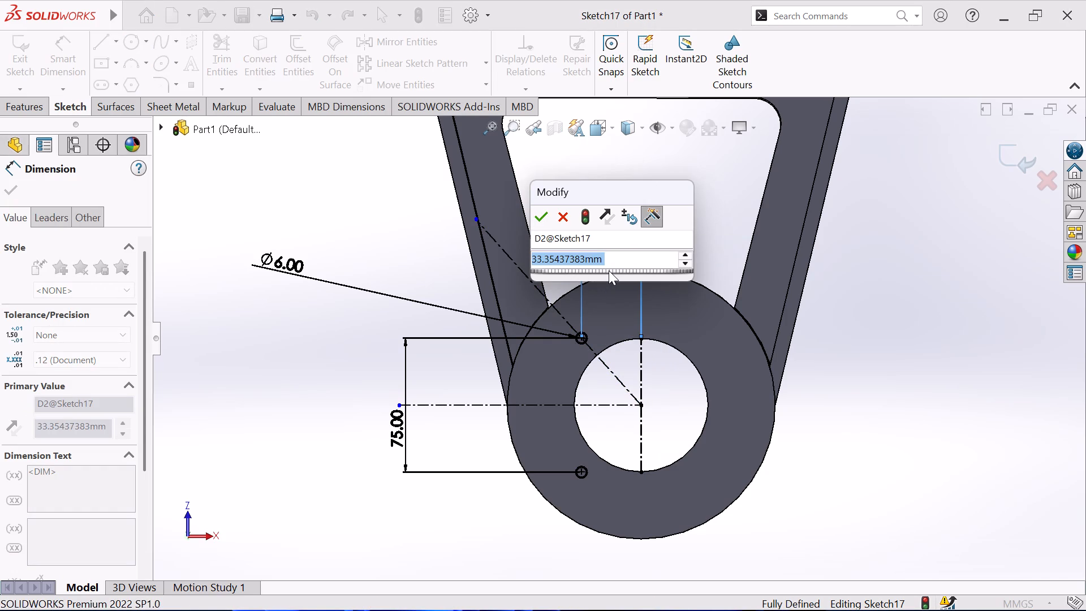
type("35")
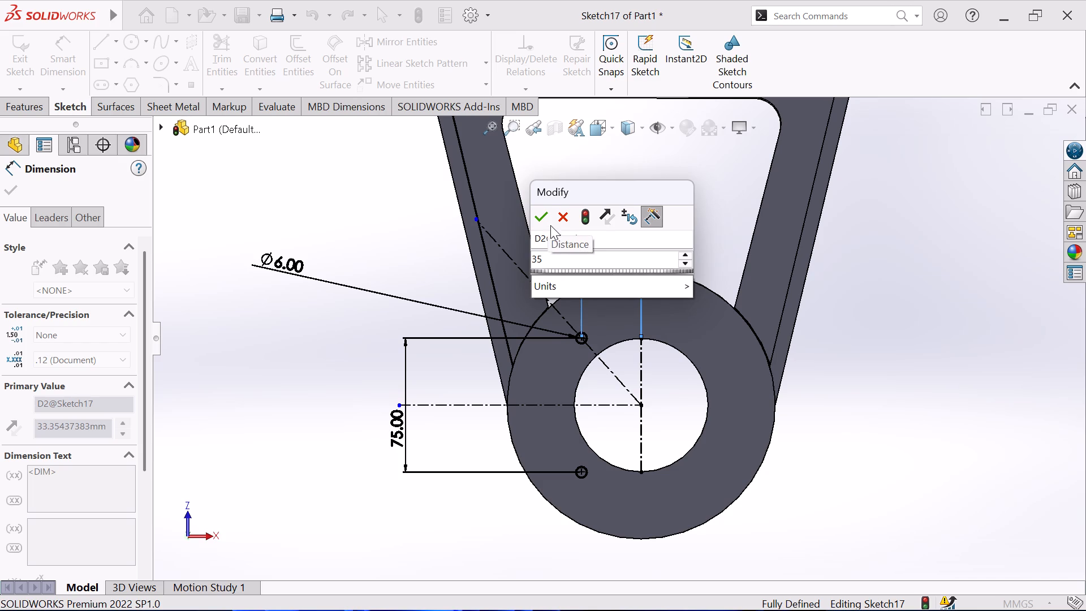
left_click(550, 221)
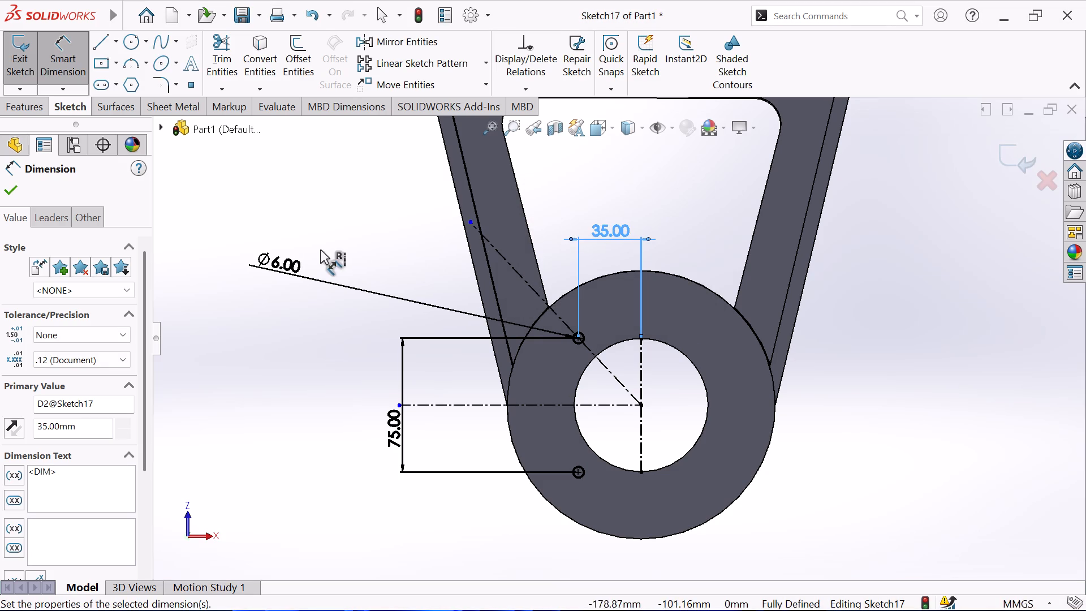
right_click(312, 237)
left_click(362, 292)
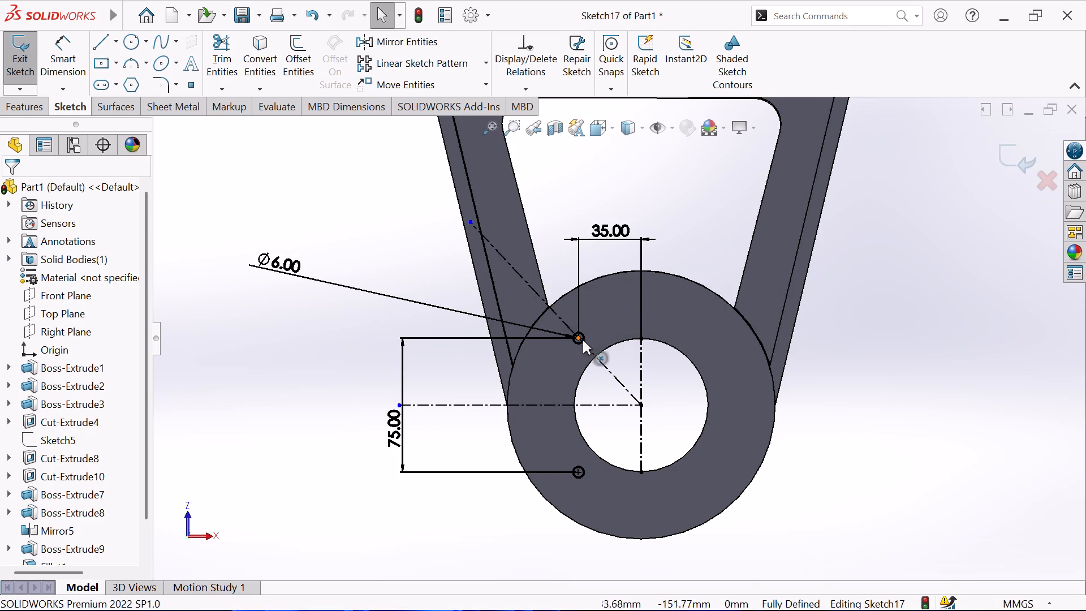
Mirror both 6 mm circles about the vertical centreline to the other side of the bore.
left_click(417, 44)
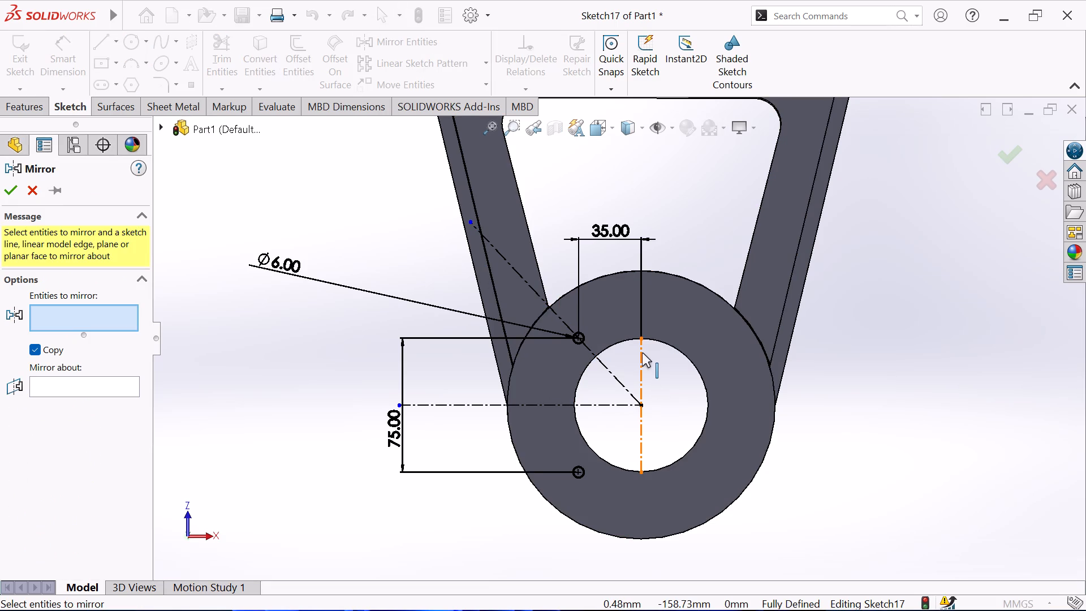
left_click(581, 343)
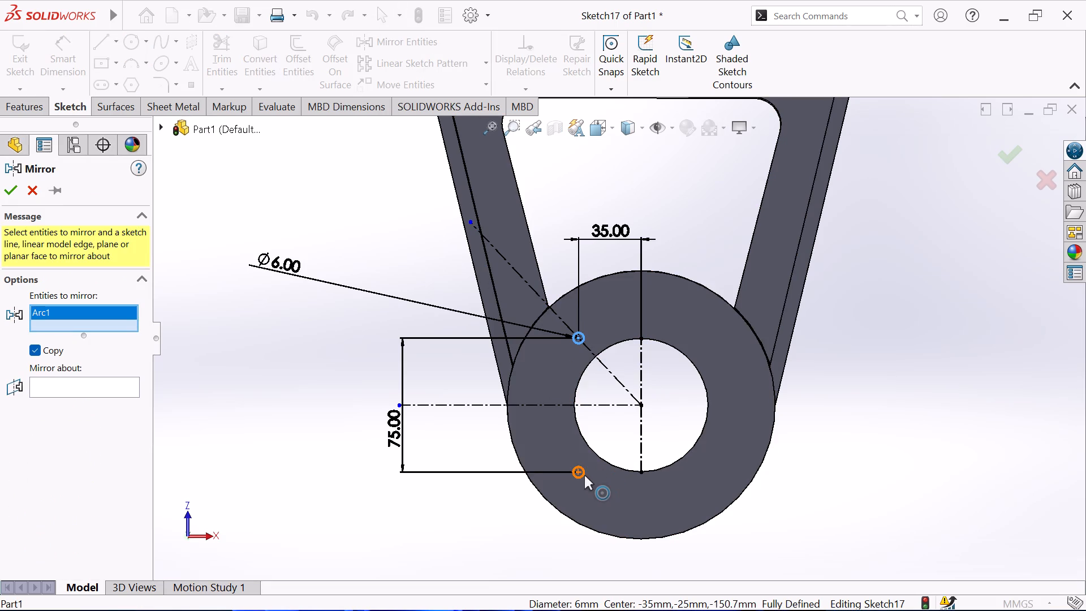
left_click(584, 475)
left_click(131, 405)
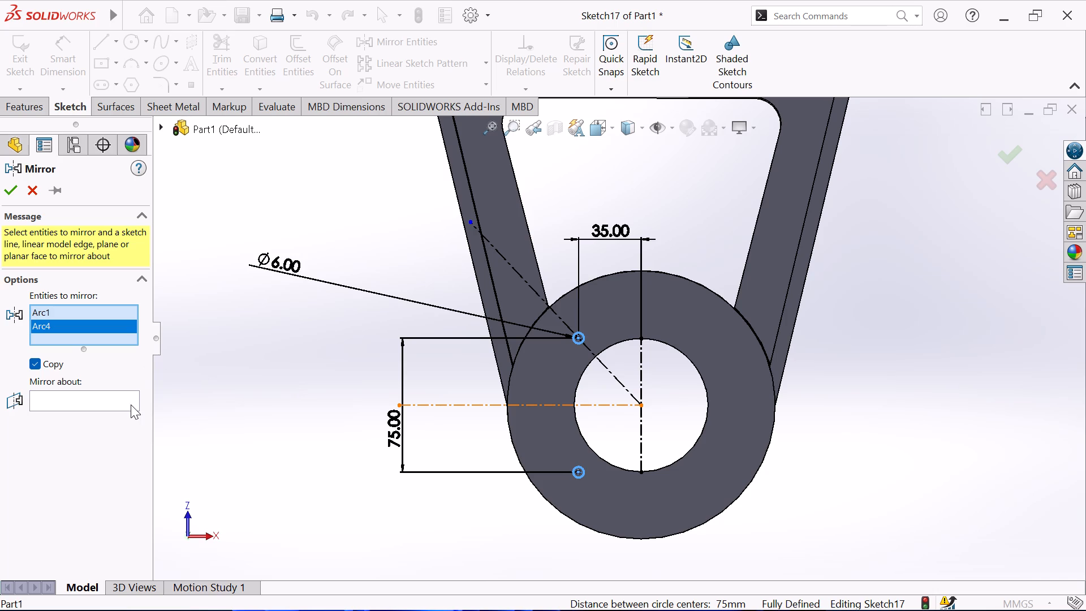
left_click(103, 405)
left_click(101, 402)
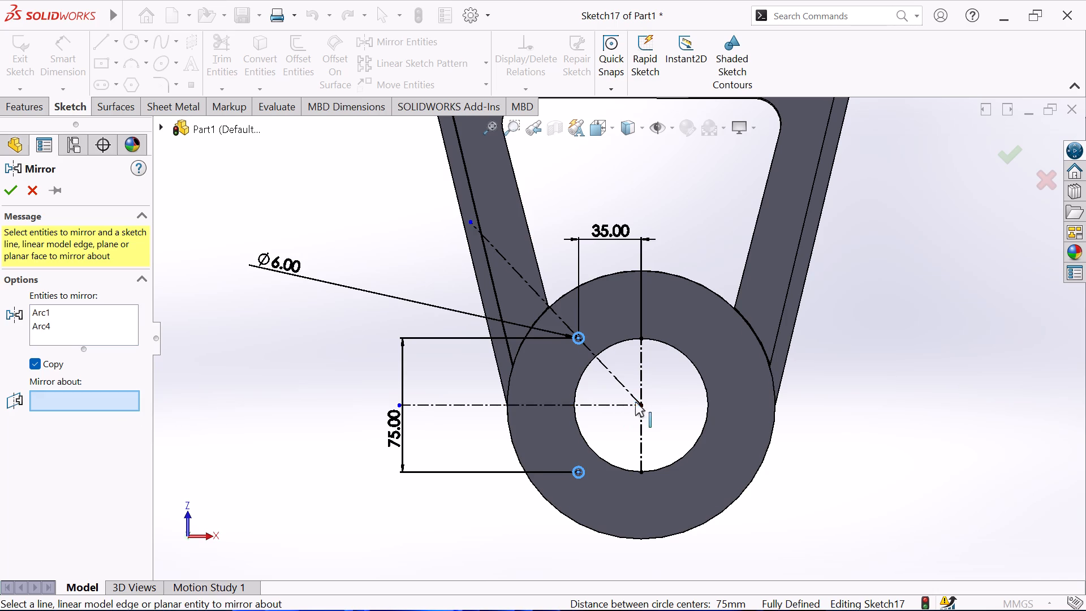
left_click(640, 428)
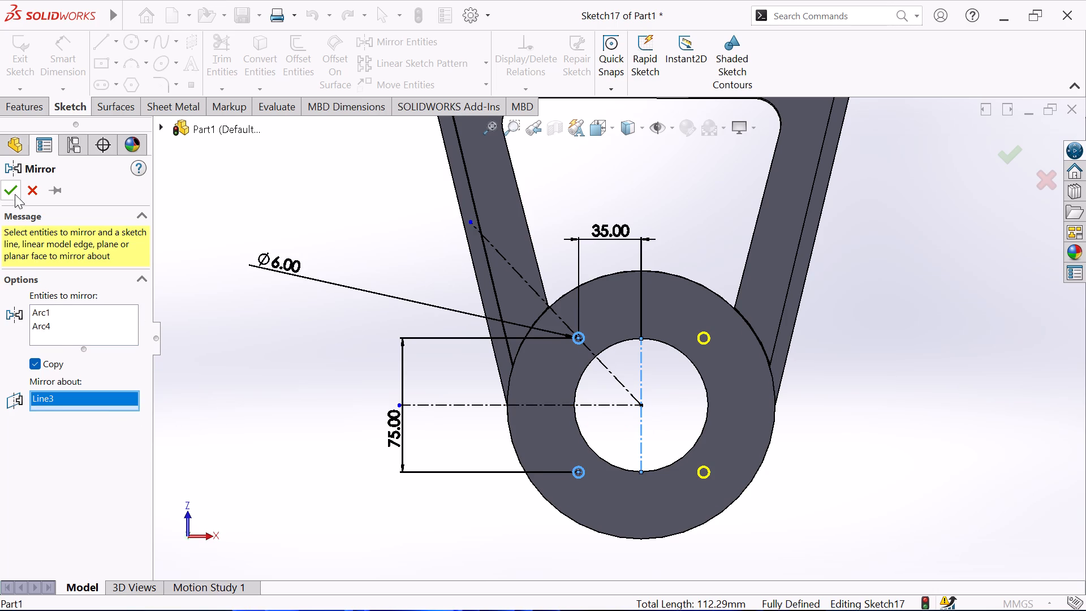
left_click(14, 191)
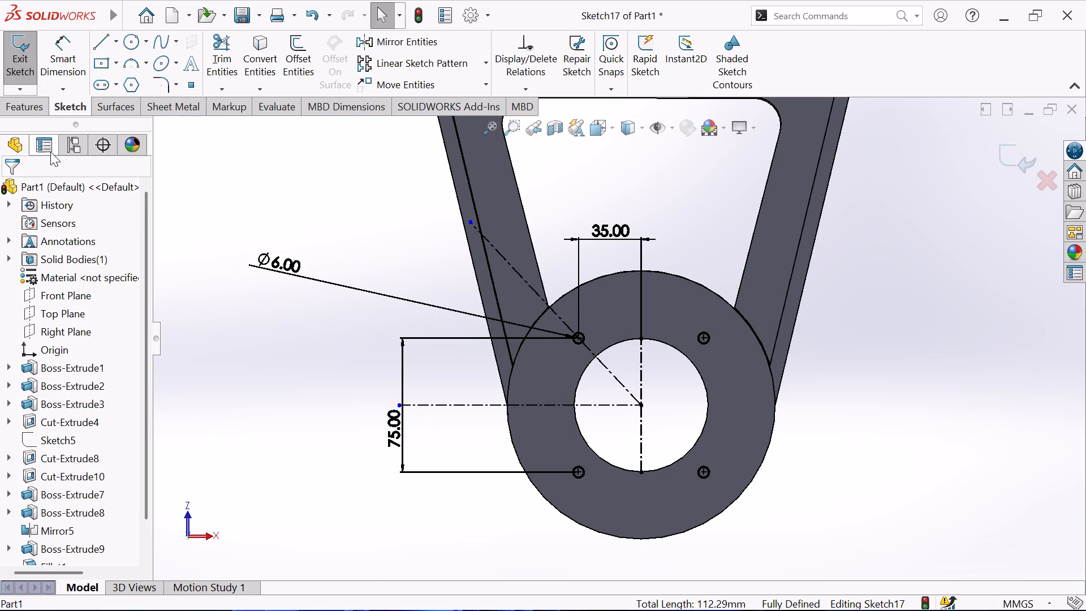
Cut the four 6 mm circles through the ring with an Extruded Cut set to Through All.
left_click(20, 106)
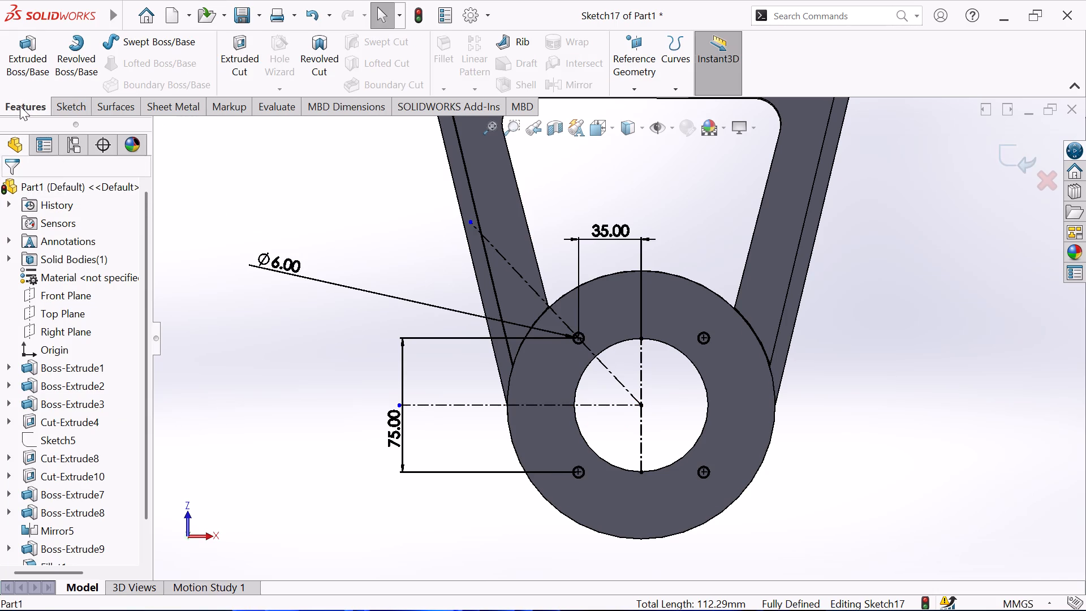
left_click(231, 55)
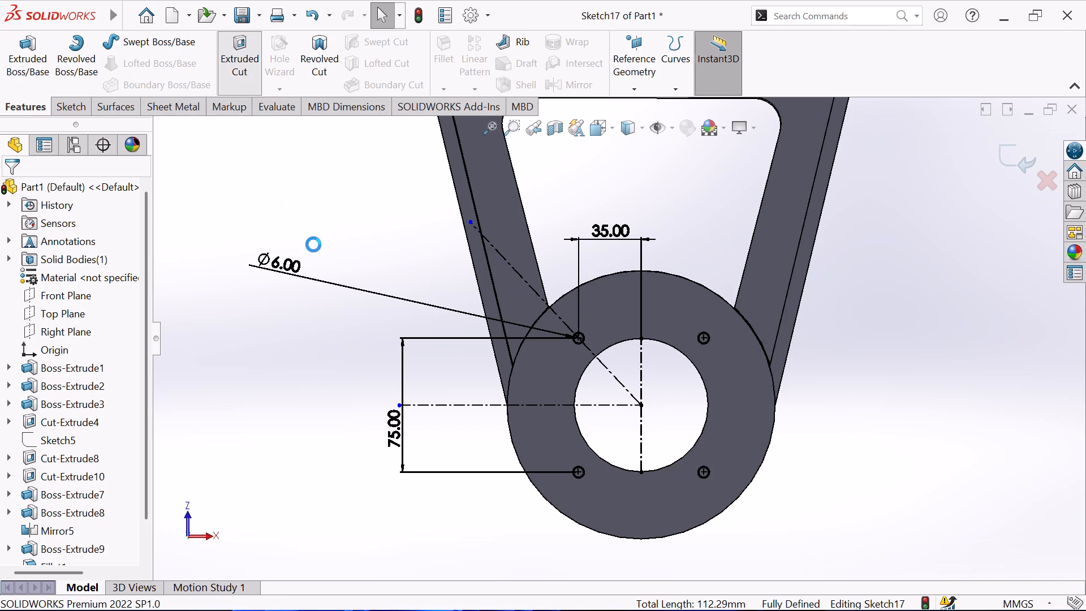
middle_click_drag(330, 252, 372, 304)
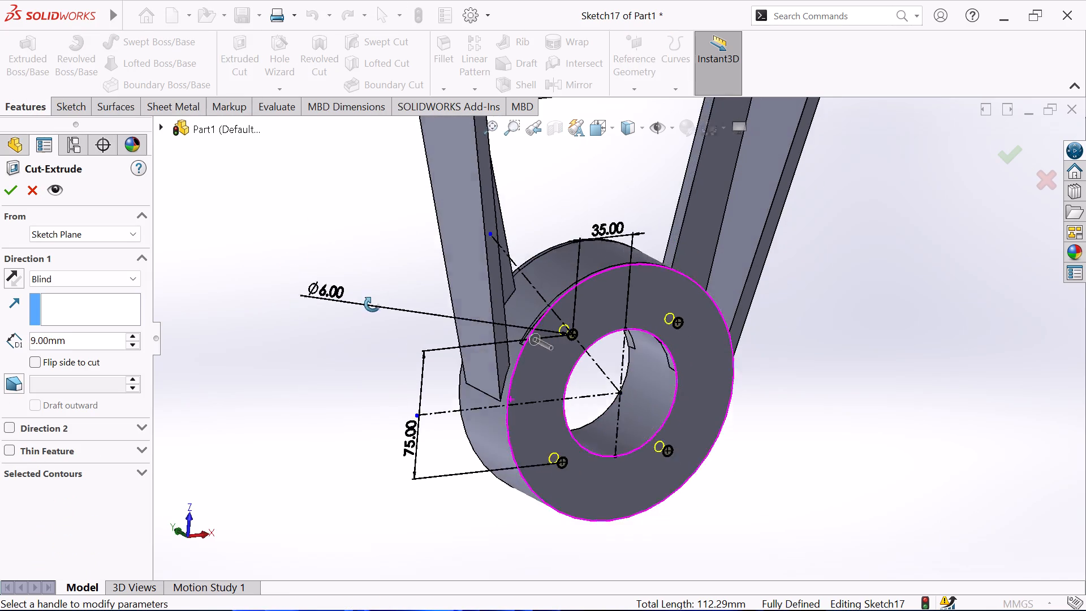
middle_click_drag(372, 304, 389, 328)
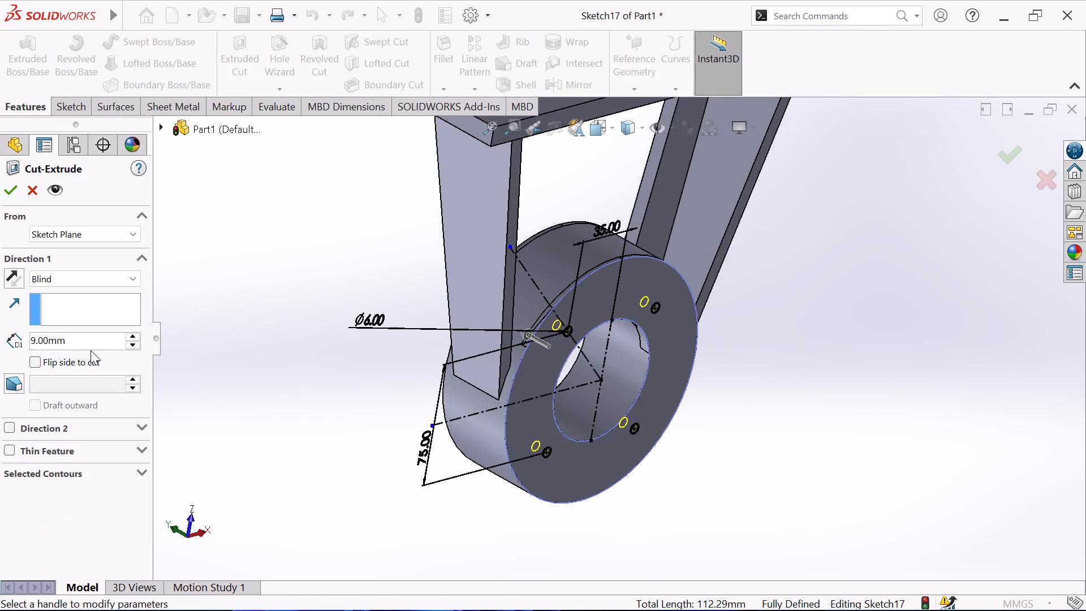
double_click(88, 341)
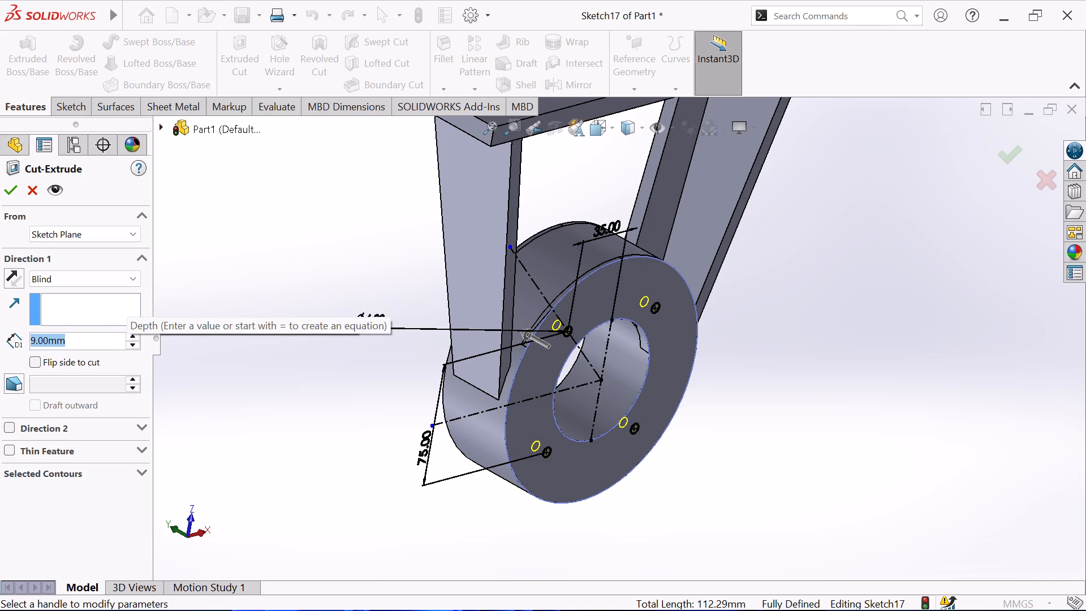
left_click(126, 277)
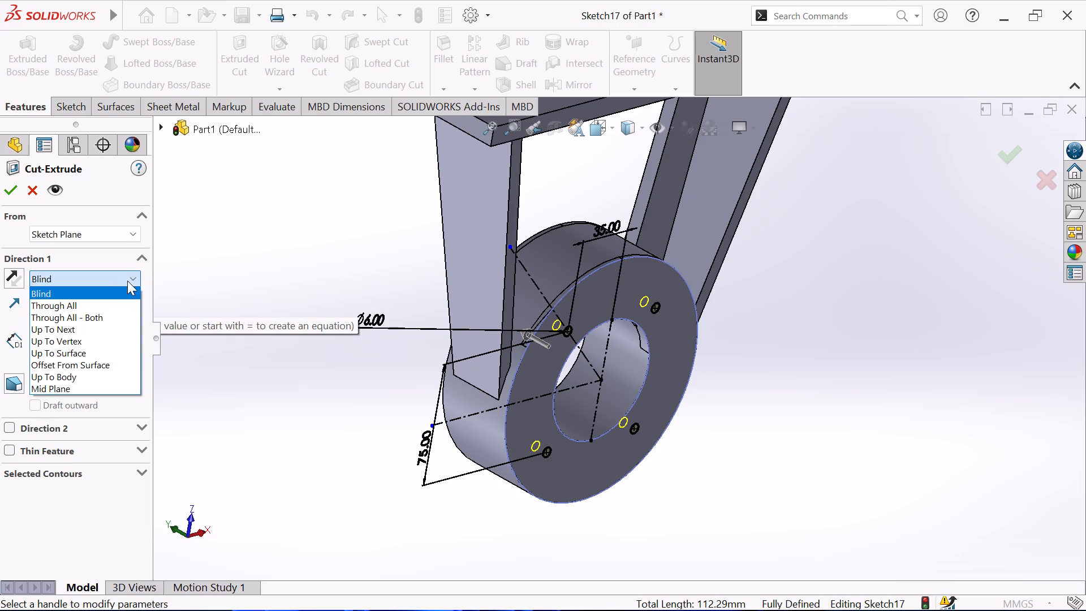
left_click(112, 305)
left_click(7, 187)
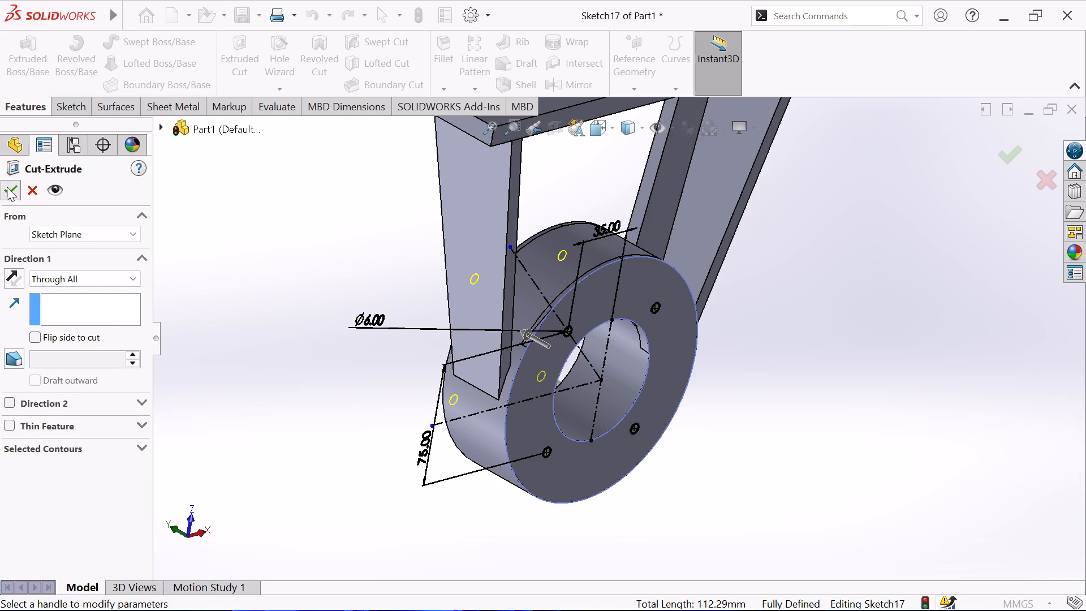
left_click(232, 213)
Start a new sketch on the rectangular plate's face, on the side where the arms and ring attach.
middle_click_drag(348, 311, 347, 304)
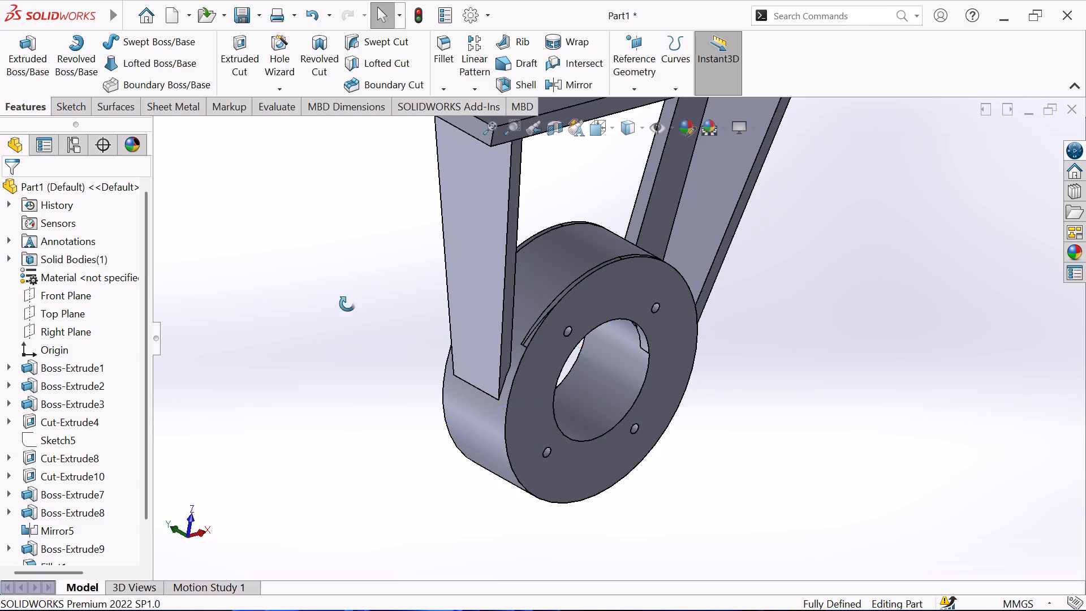
middle_click_drag(347, 304, 319, 218)
scroll(344, 256, "up", 2)
middle_click_drag(347, 260, 324, 276)
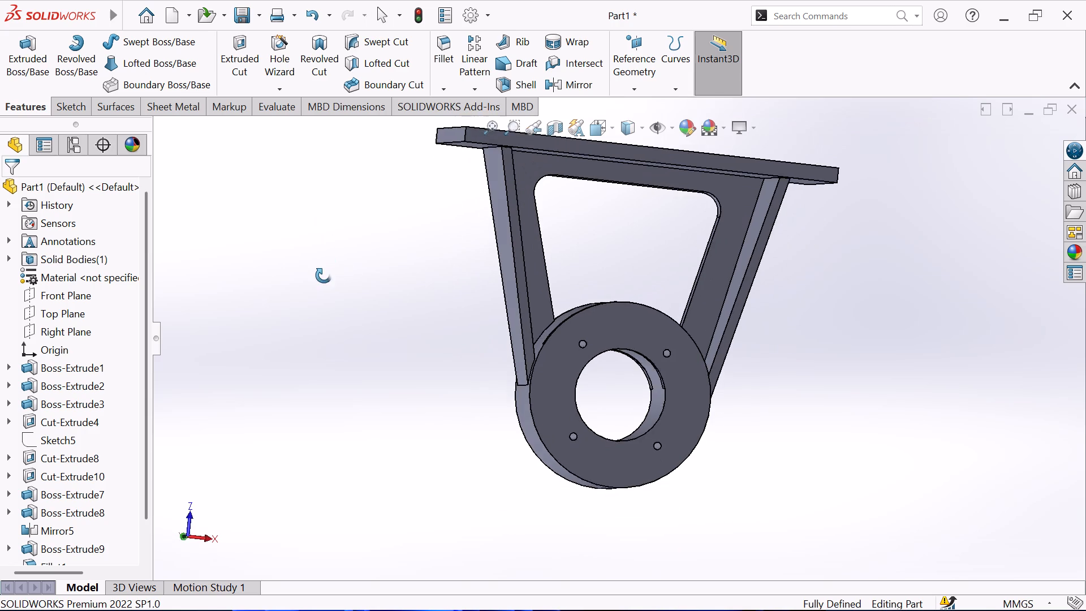
middle_click_drag(324, 276, 318, 281)
middle_click_drag(318, 281, 336, 180)
middle_click_drag(398, 262, 400, 257)
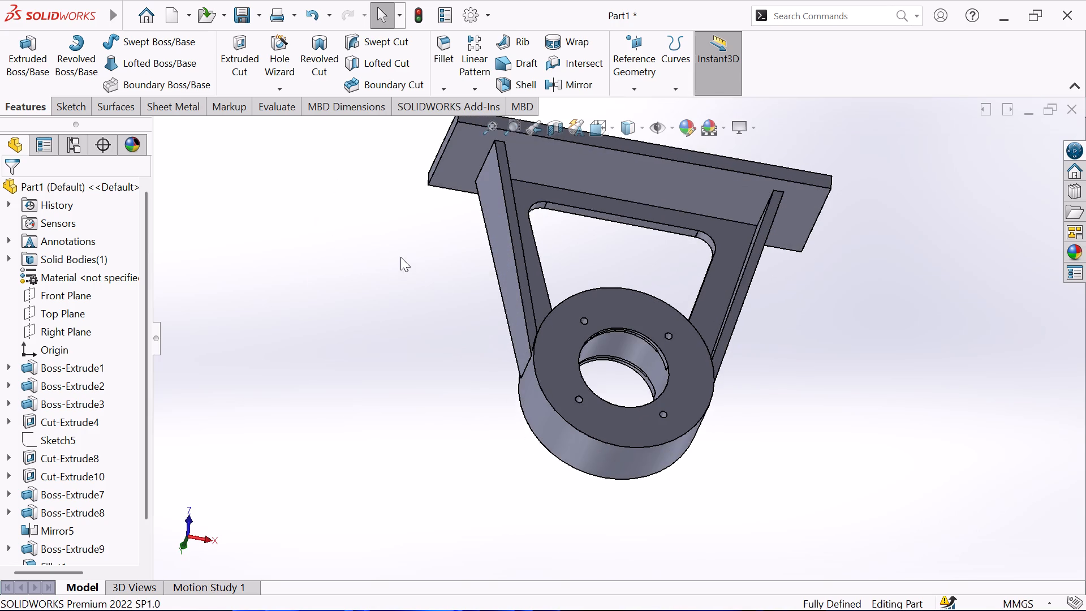
middle_click_drag(400, 257, 430, 129)
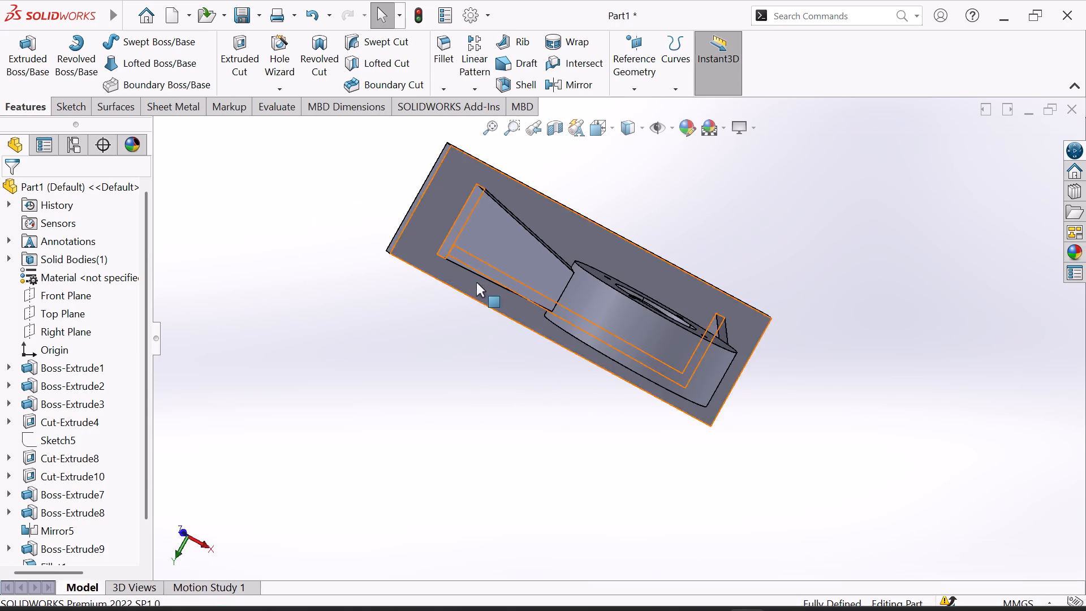
left_click(443, 221)
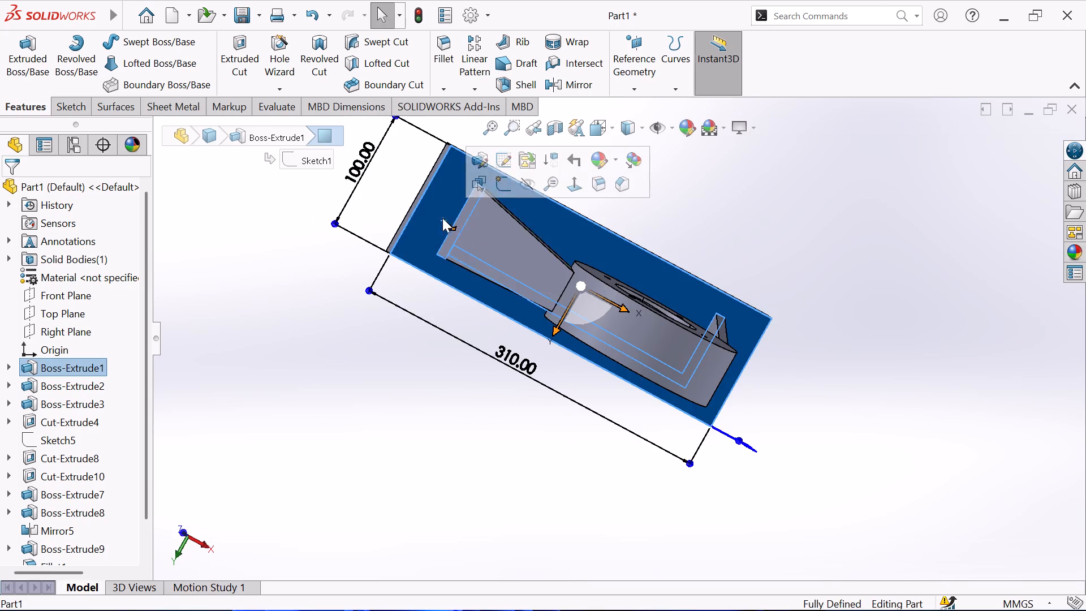
left_click(500, 190)
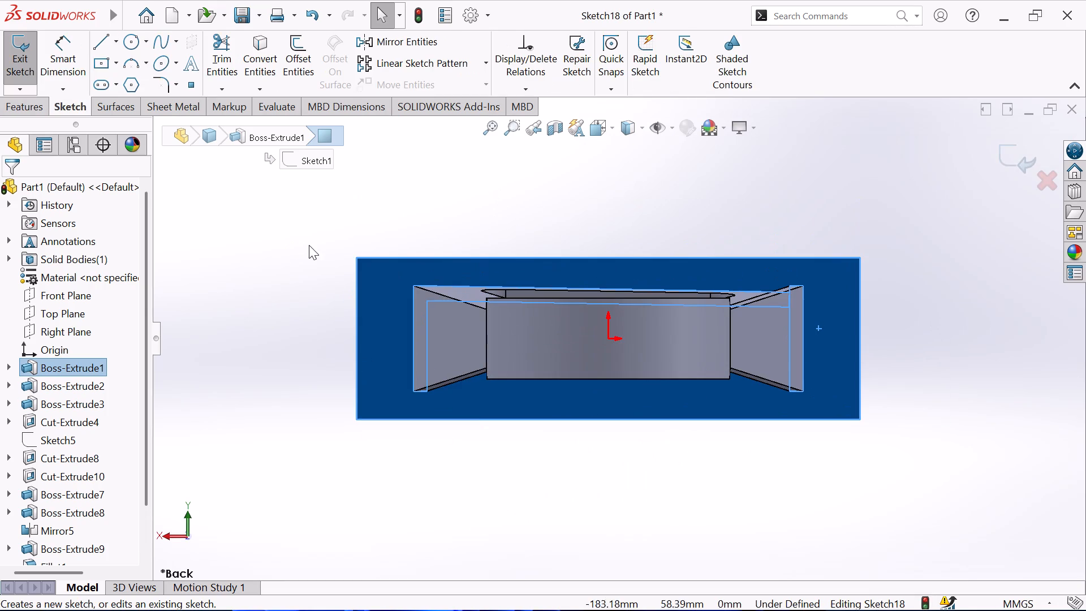
left_click(243, 278)
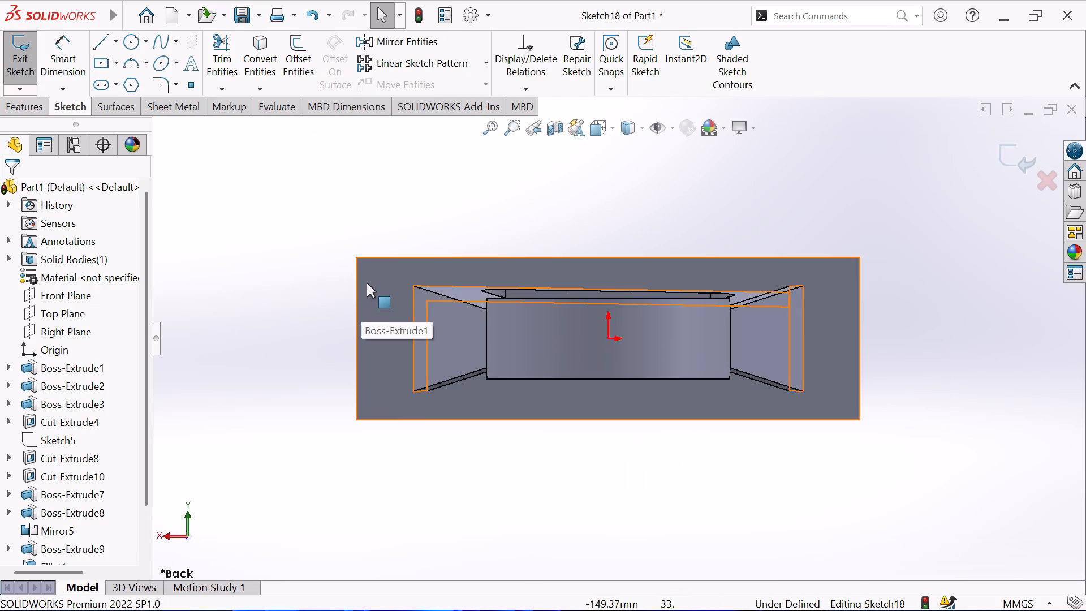
Sketch a horizontal centreline about 190.5 mm long from the origin past the plate's short edge.
left_click(118, 46)
left_click(112, 87)
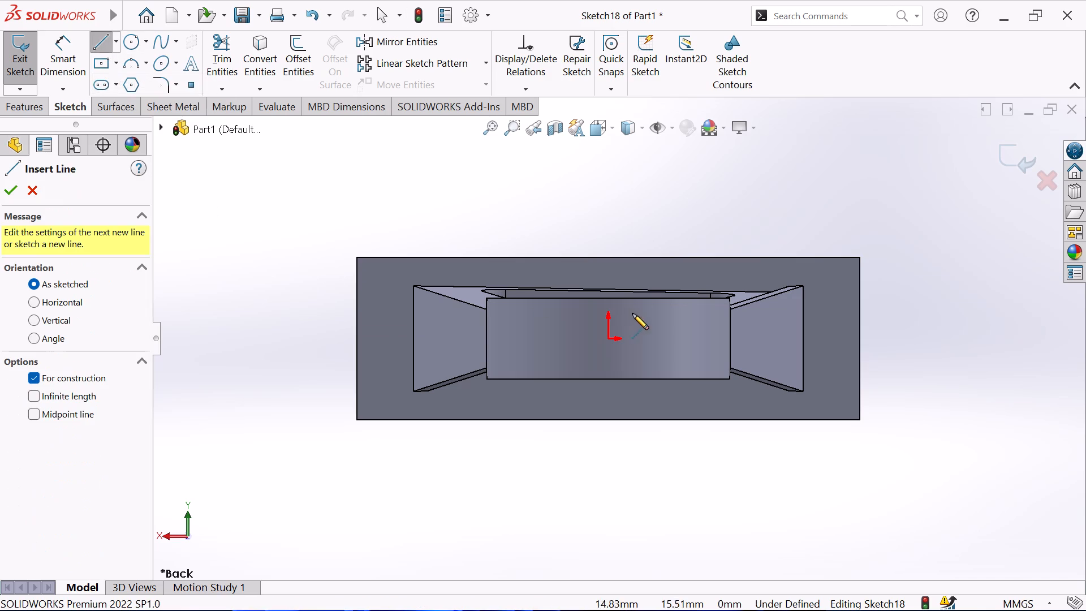
left_click(609, 341)
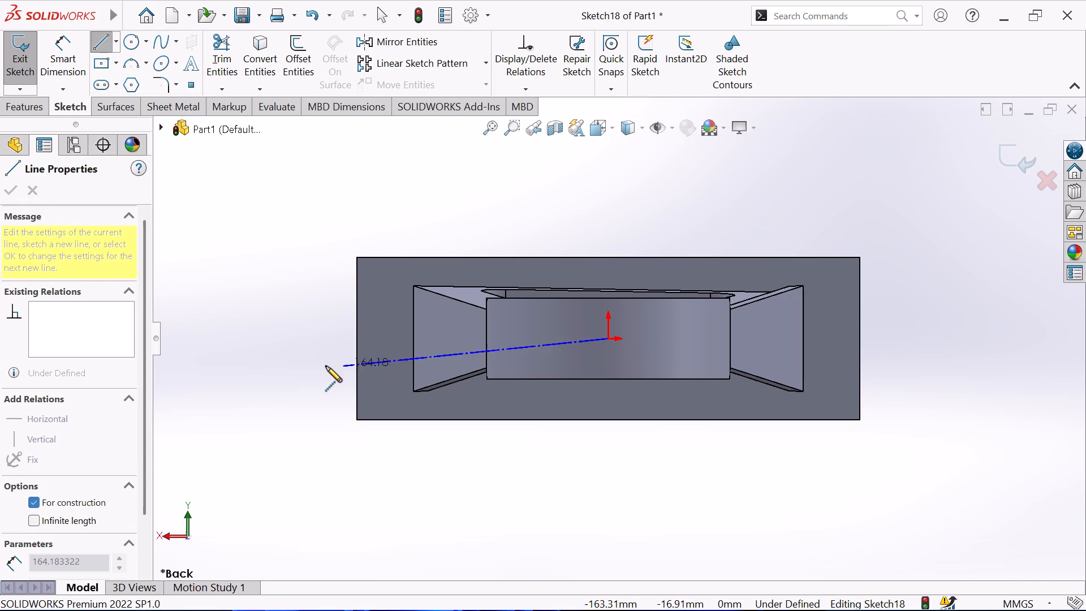
left_click(300, 337)
right_click(290, 291)
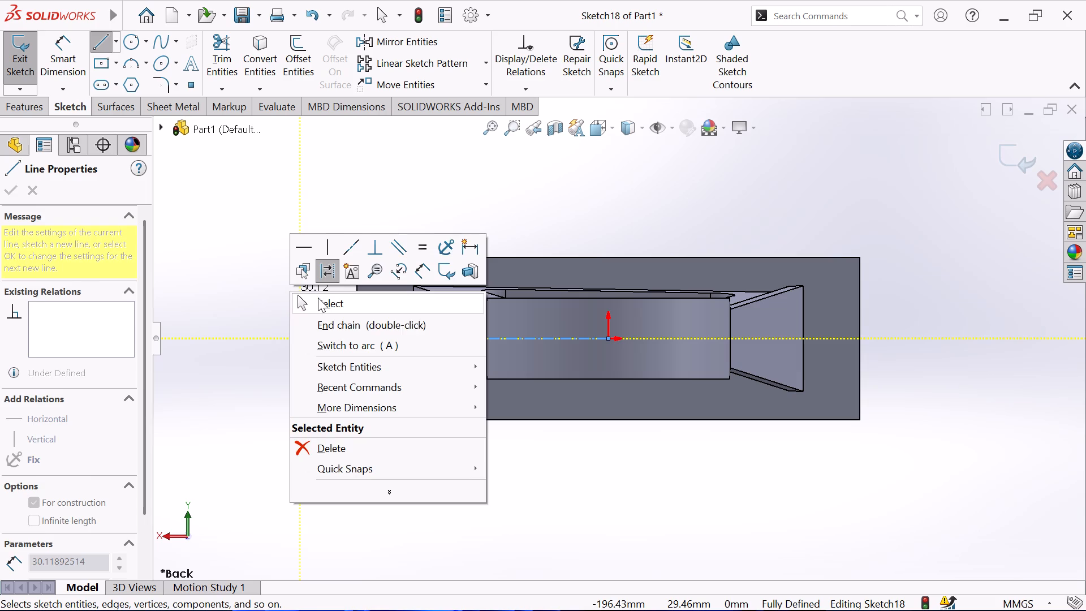
left_click(320, 298)
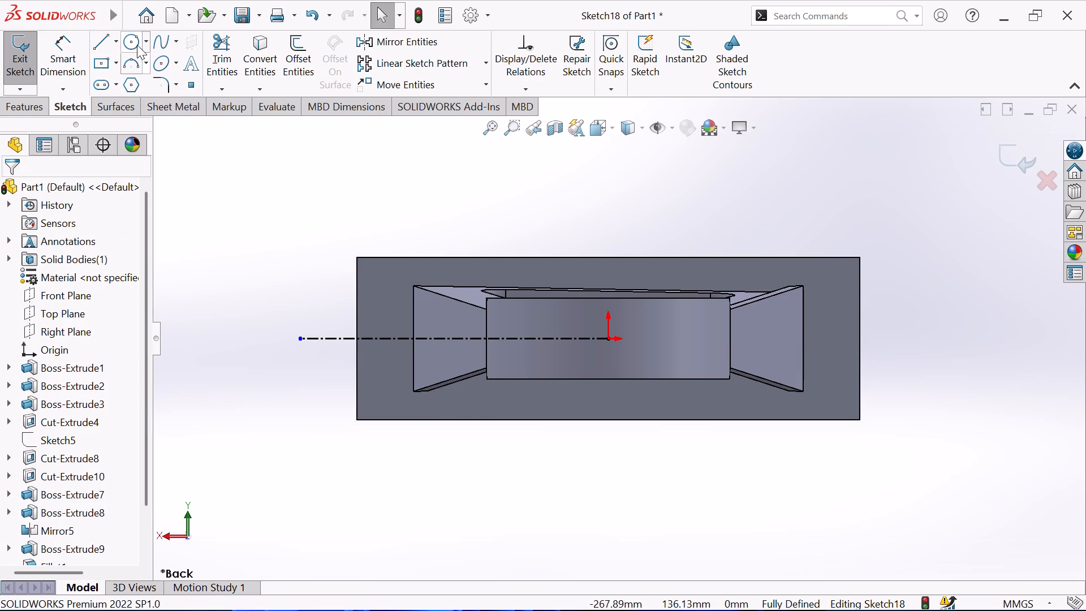
Sketch two concentric circles with radii of about 11 mm and 21 mm on the centreline, about 136 mm from the origin.
left_click(134, 41)
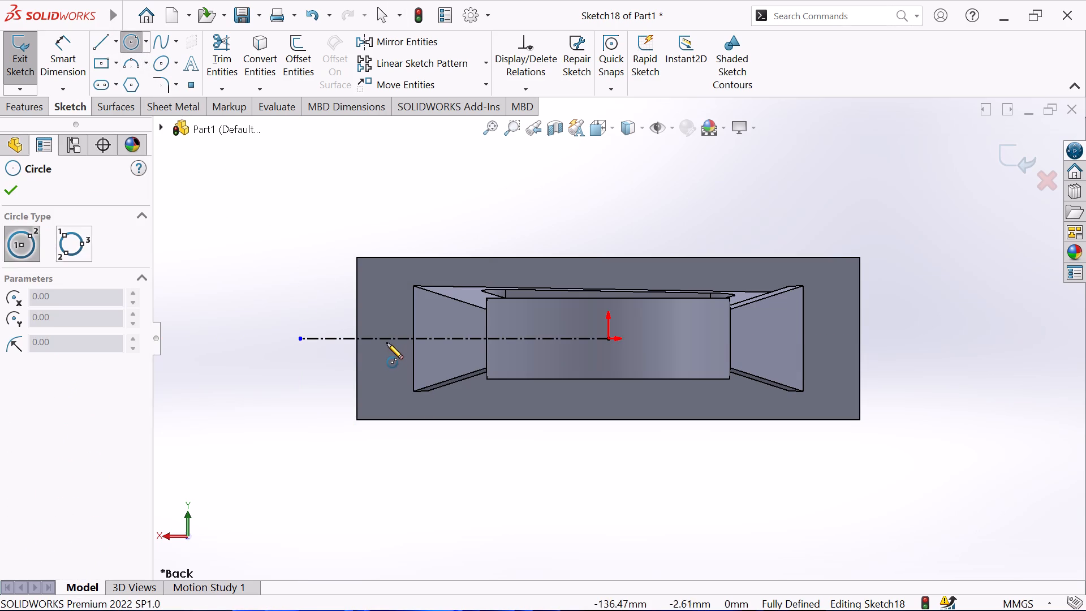
left_click(388, 338)
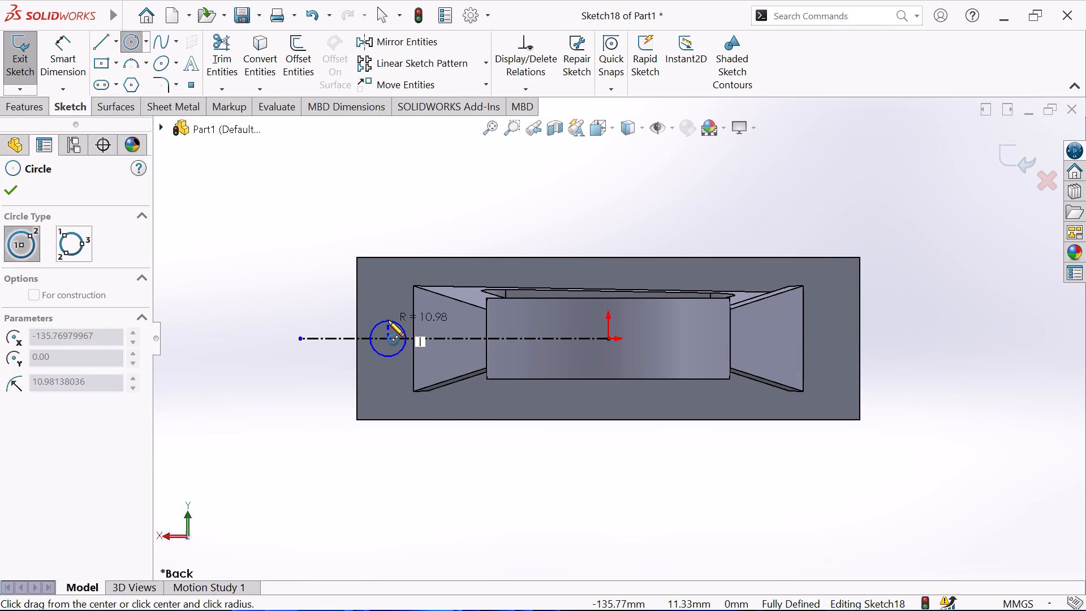
left_click(388, 320)
left_click(388, 339)
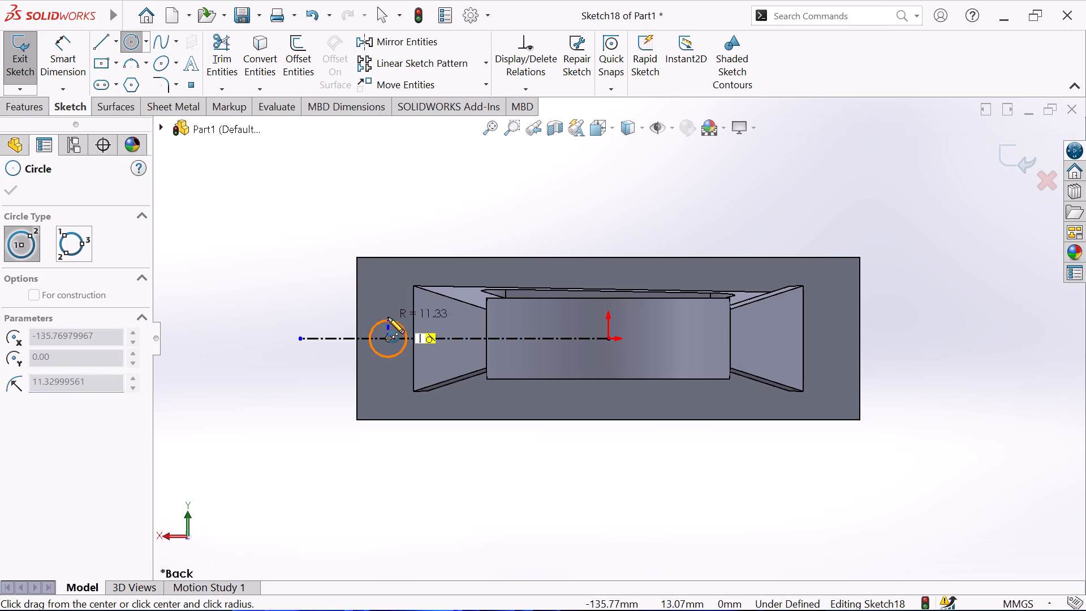
left_click(387, 304)
right_click(283, 294)
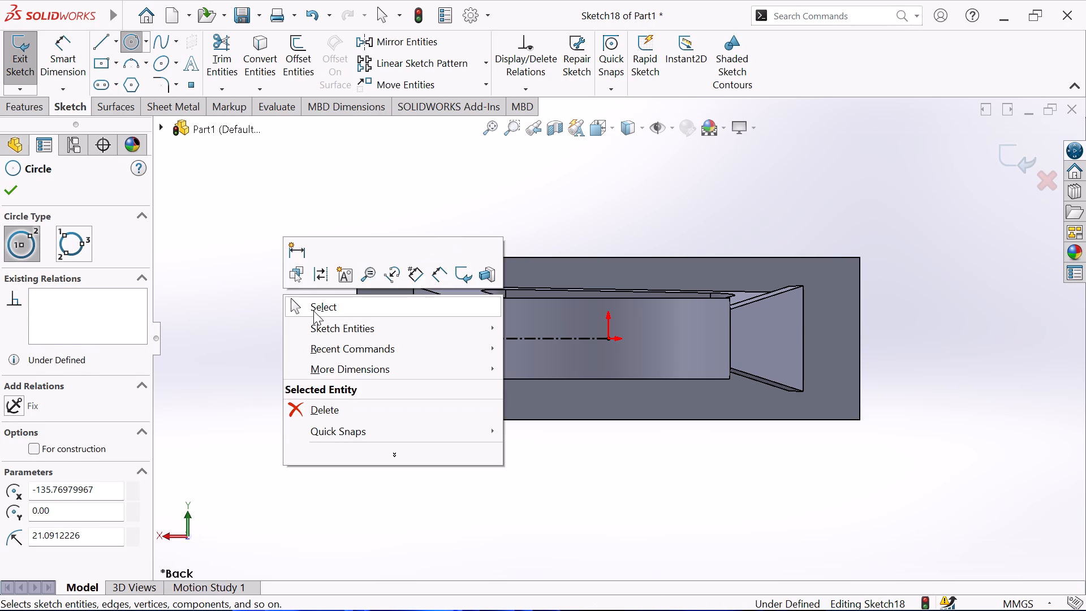
left_click(315, 309)
Dimension the larger concentric circle's diameter as 14 mm.
left_click(68, 53)
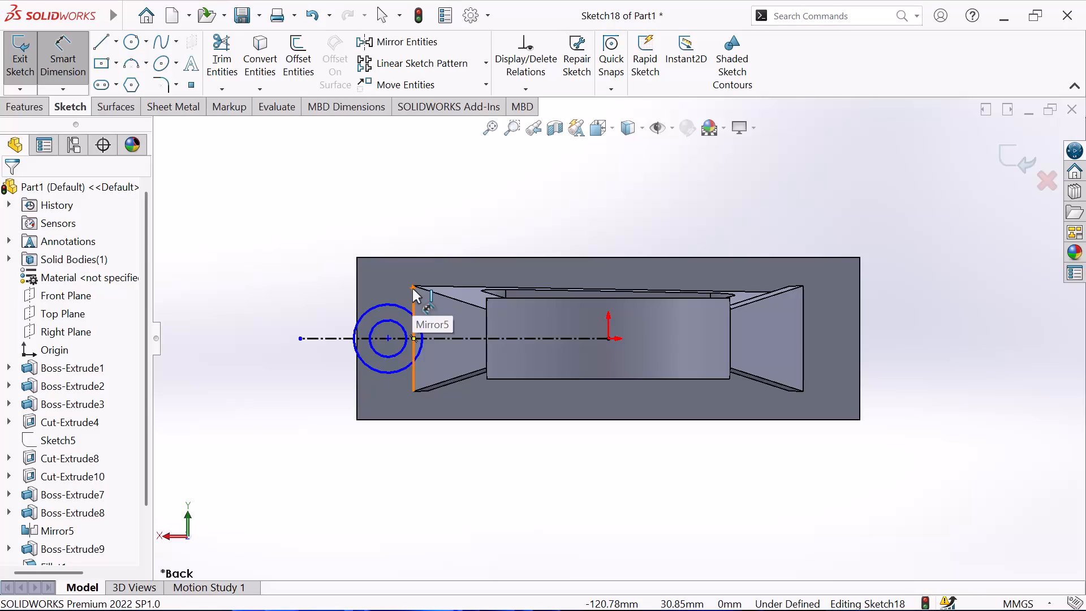
left_click(382, 304)
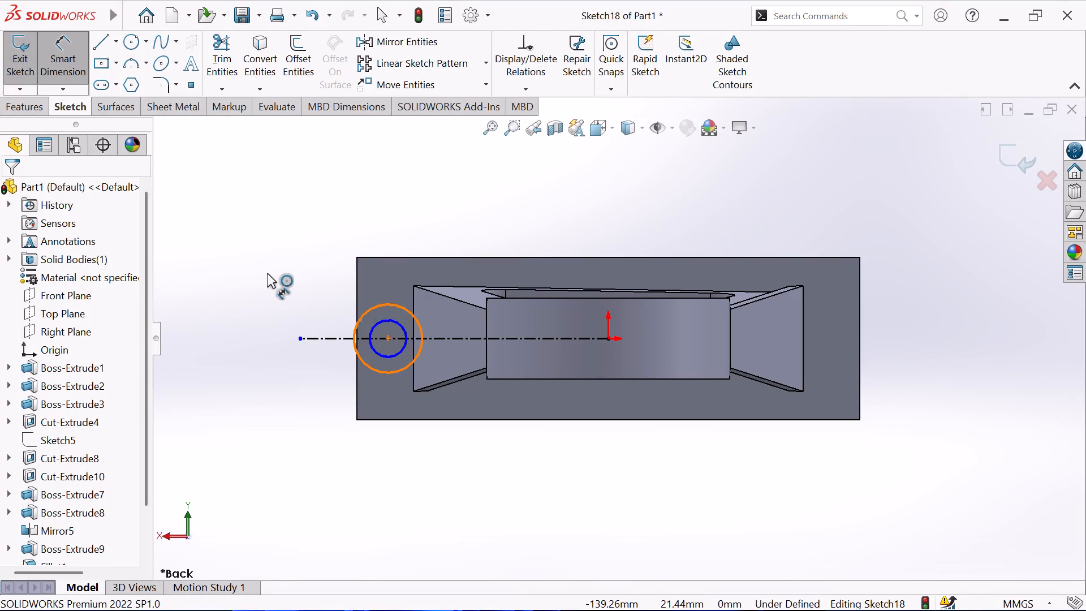
left_click(253, 253)
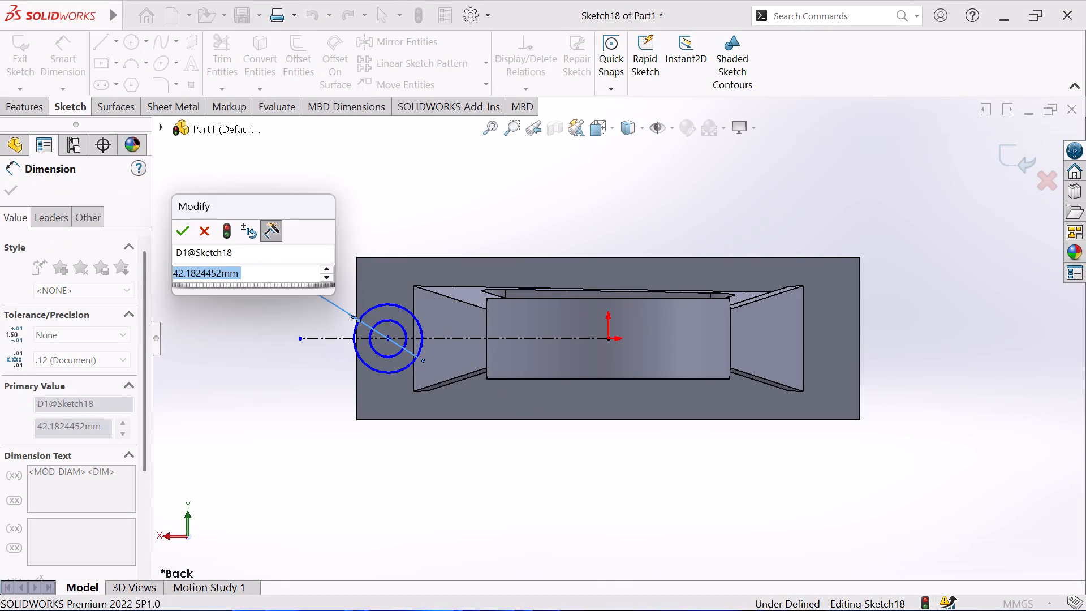
key("1")
key("4")
key("Return")
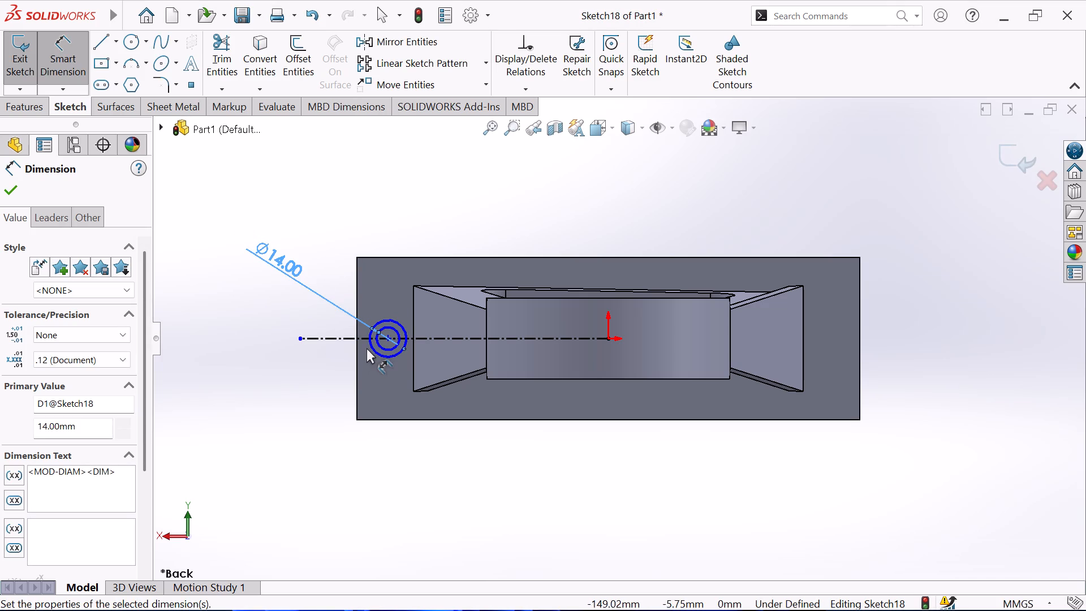
Dimension the distance from the circles' centre to the plate's nearest short edge as 18 mm.
left_click(387, 337)
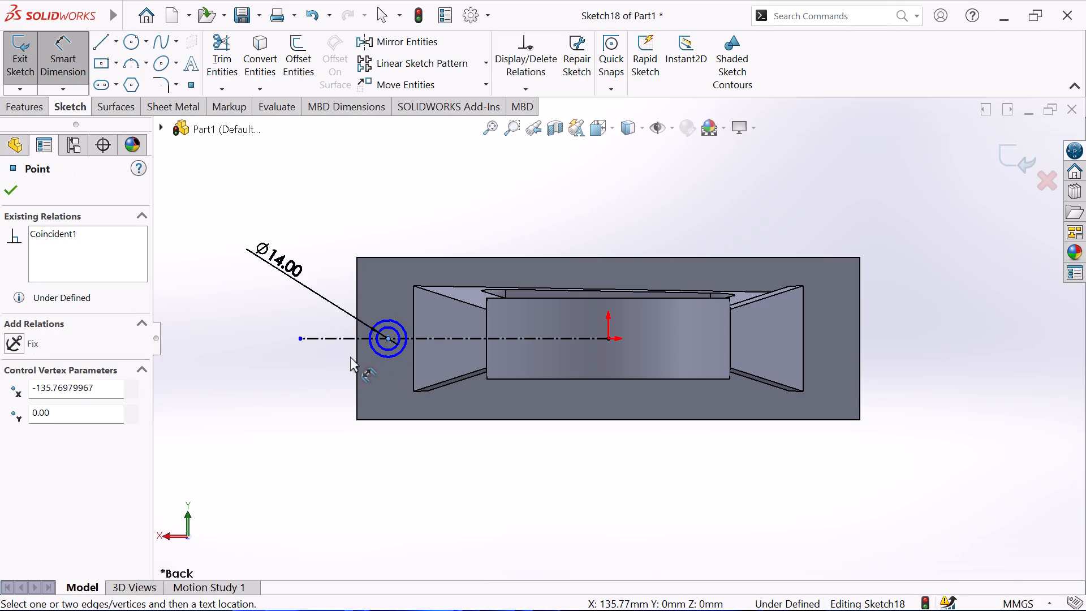
left_click(355, 351)
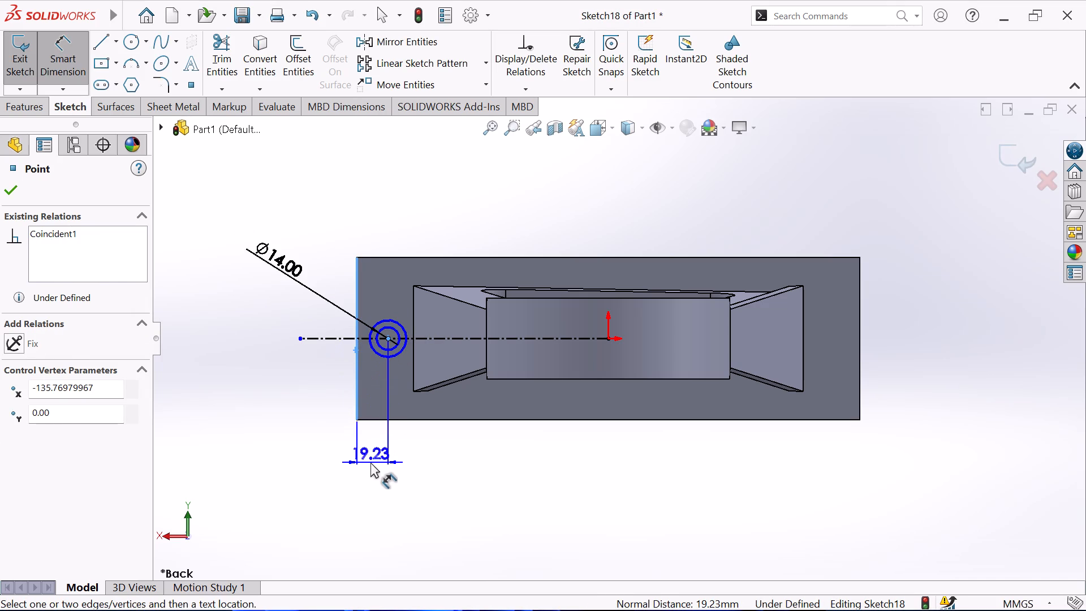
left_click(370, 462)
type("18")
key("Return")
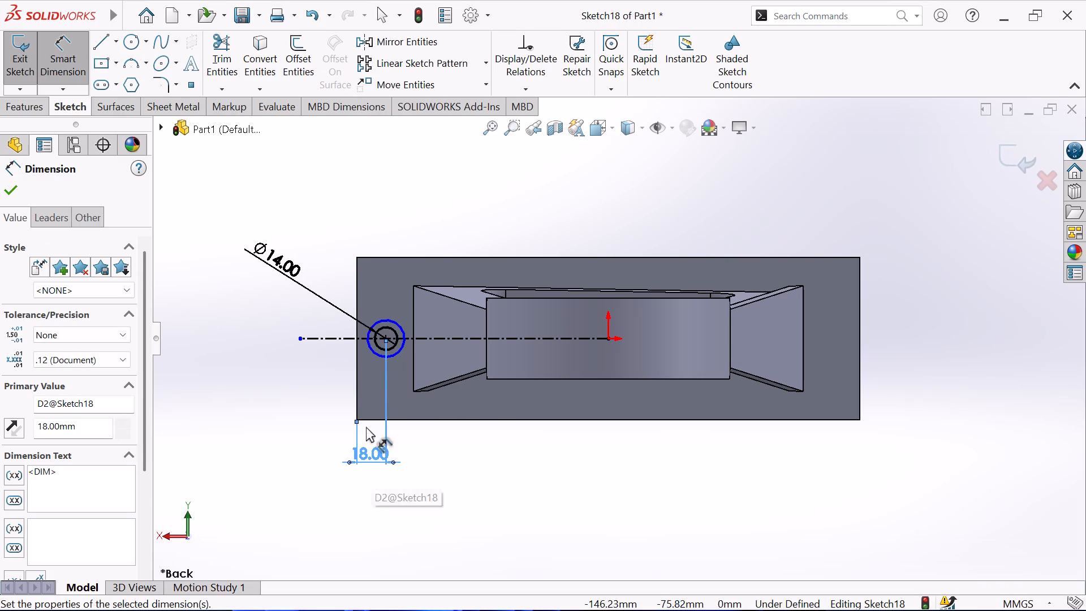
Dimension the other concentric circle's diameter as 36 mm.
left_click(376, 351)
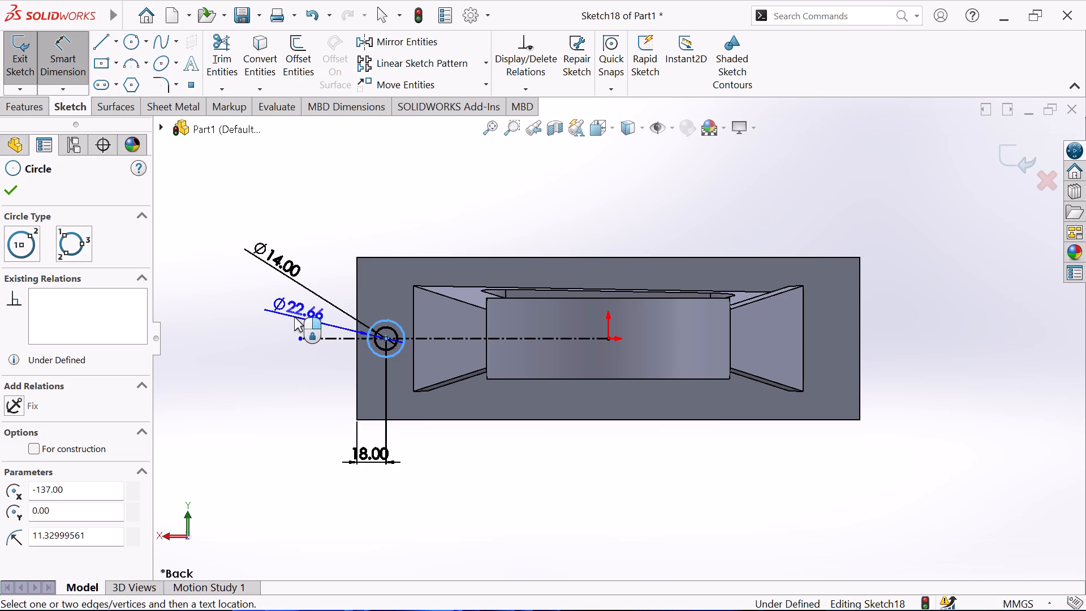
left_click(280, 312)
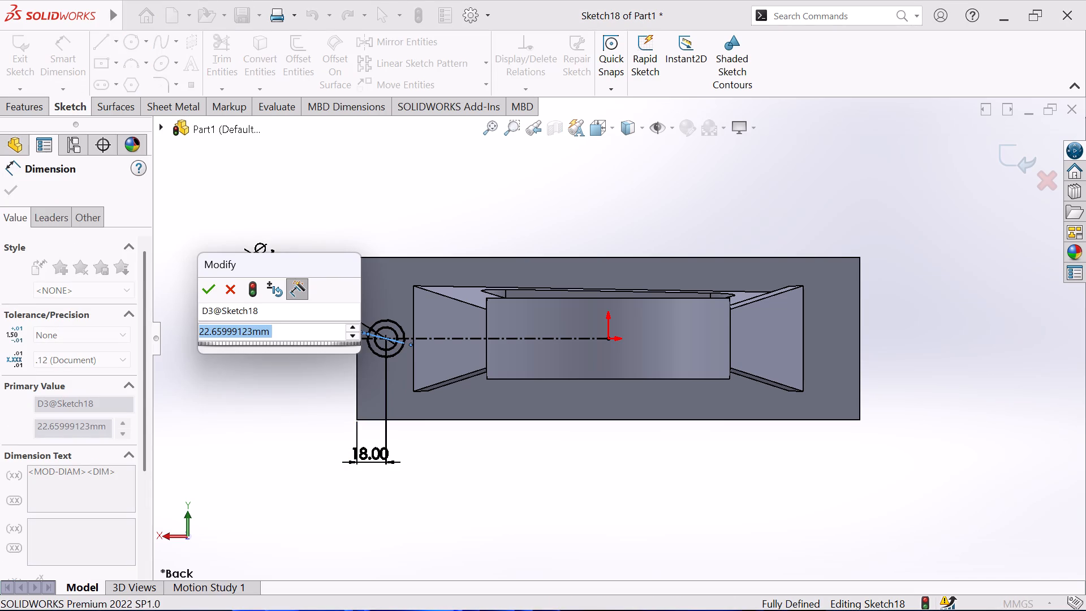
type("36")
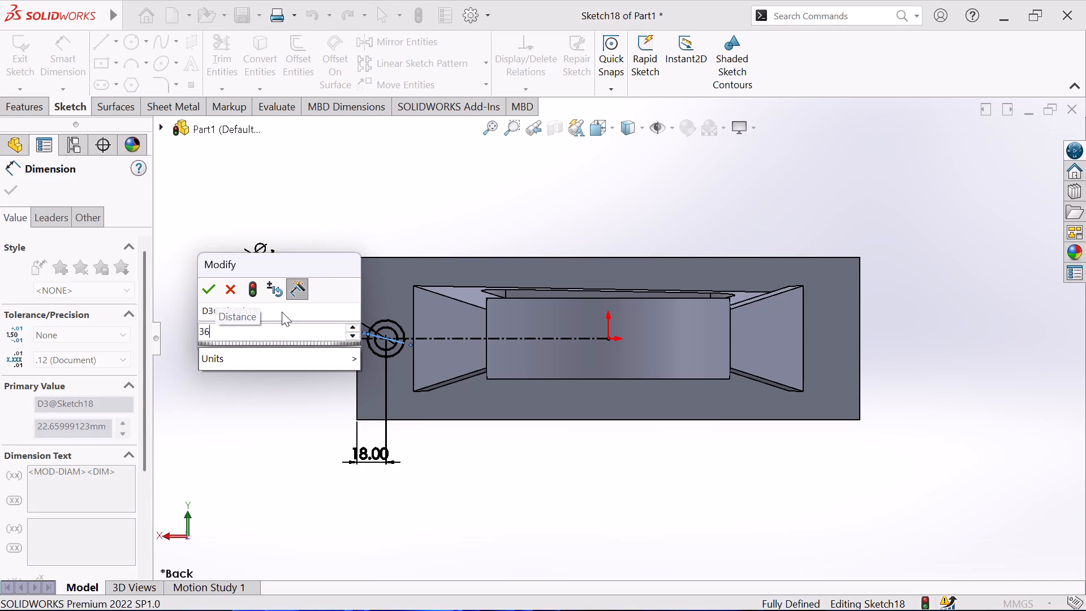
key("Return")
right_click(378, 207)
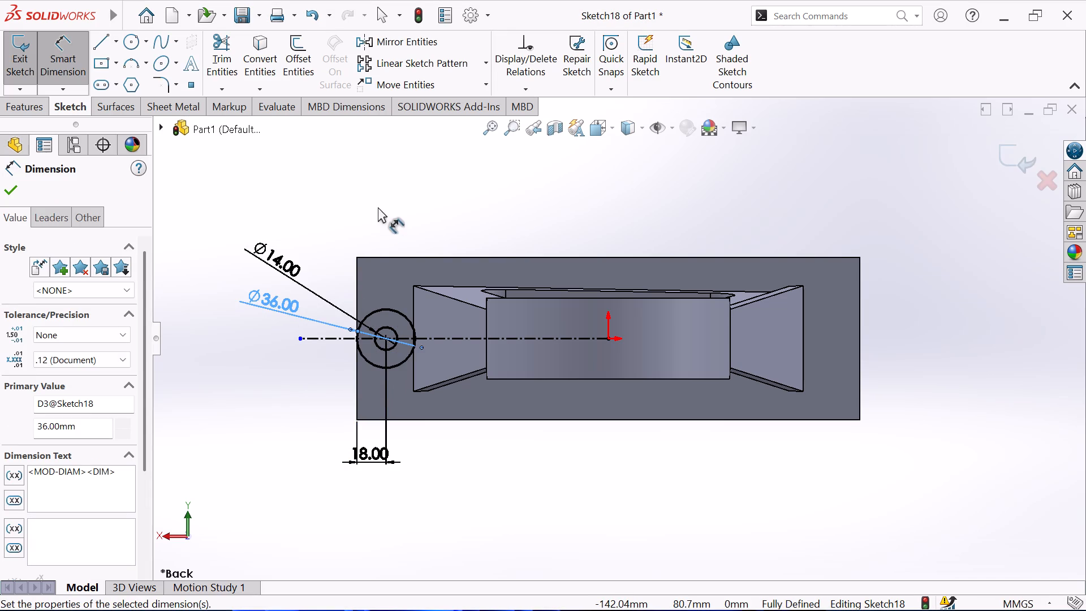
left_click(408, 259)
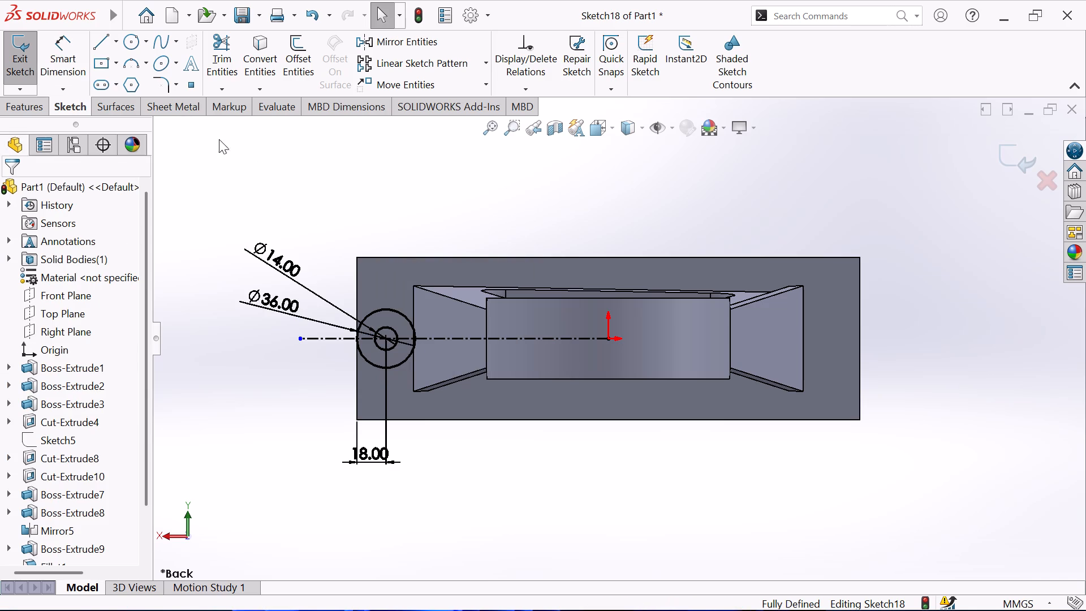
Sketch a horizontal line about 17 mm long from the 36 mm circle's upper tangent point to the adjacent rib's edge.
left_click(92, 41)
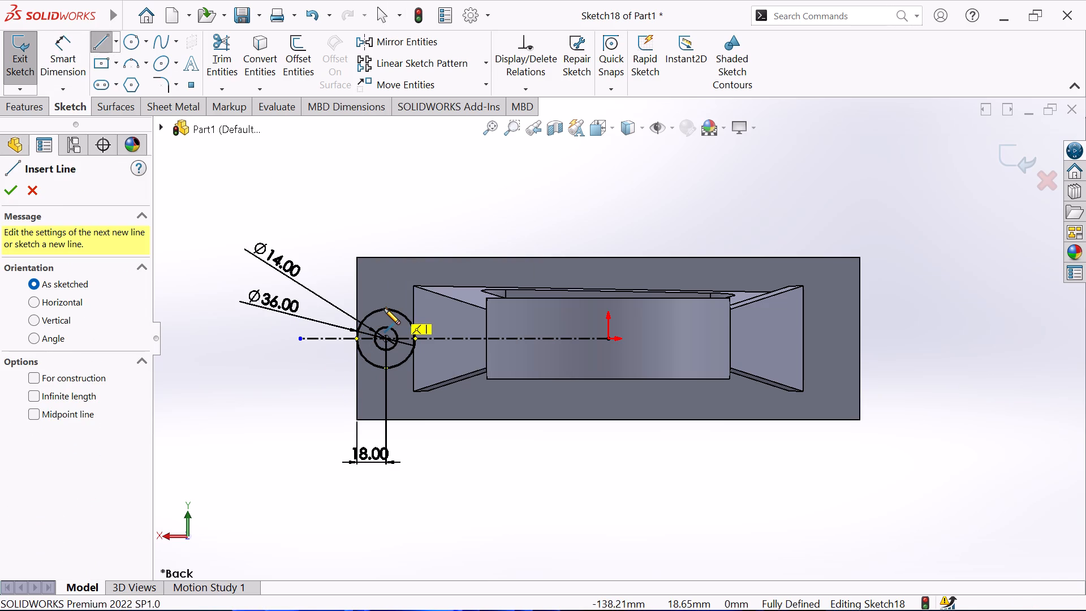
left_click(385, 308)
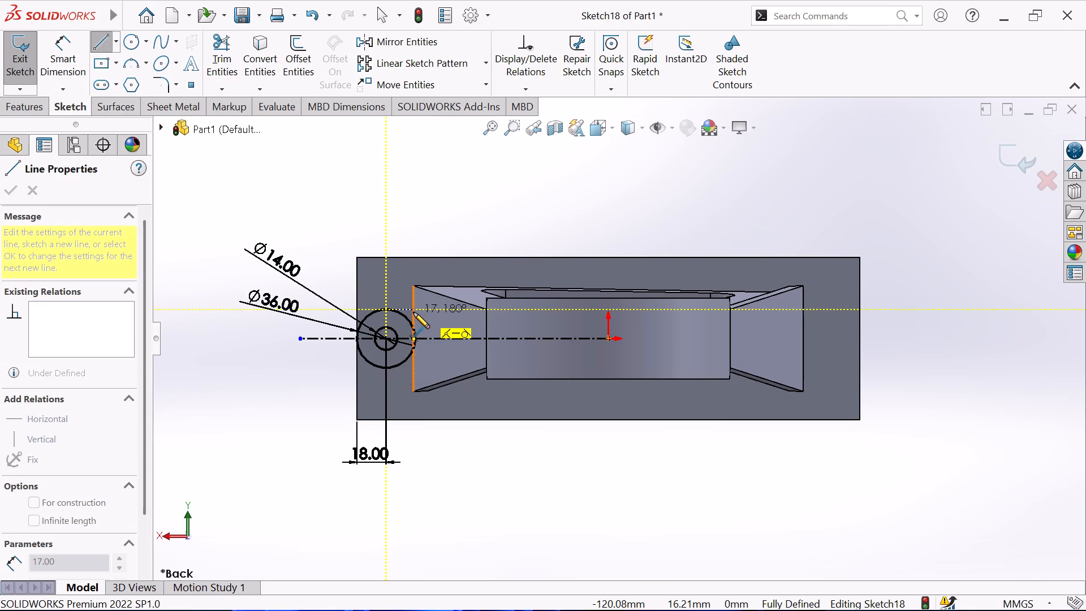
left_click(413, 310)
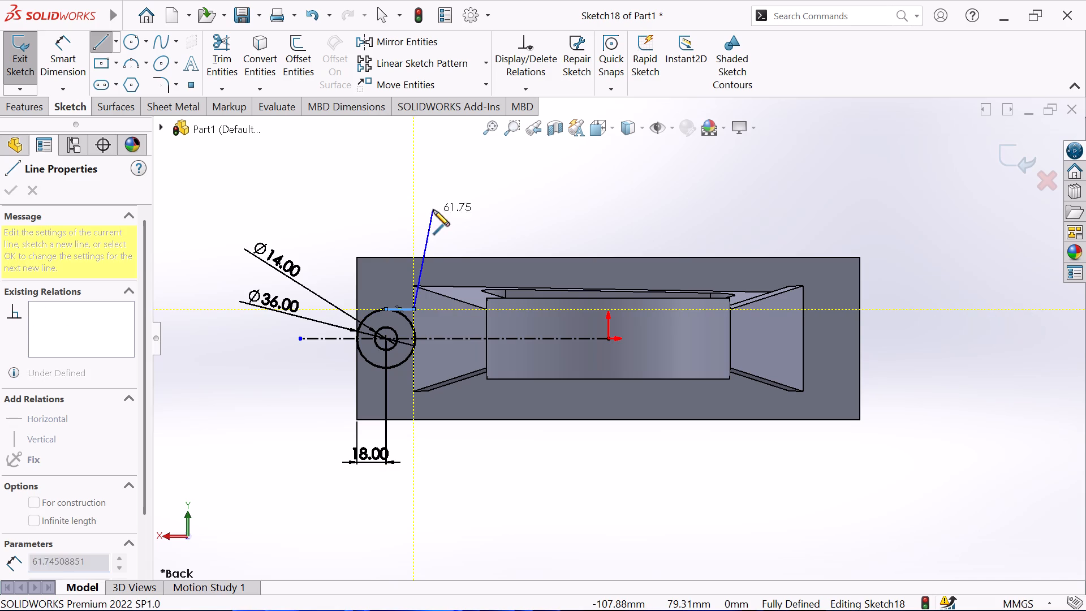
right_click(433, 210)
left_click(464, 218)
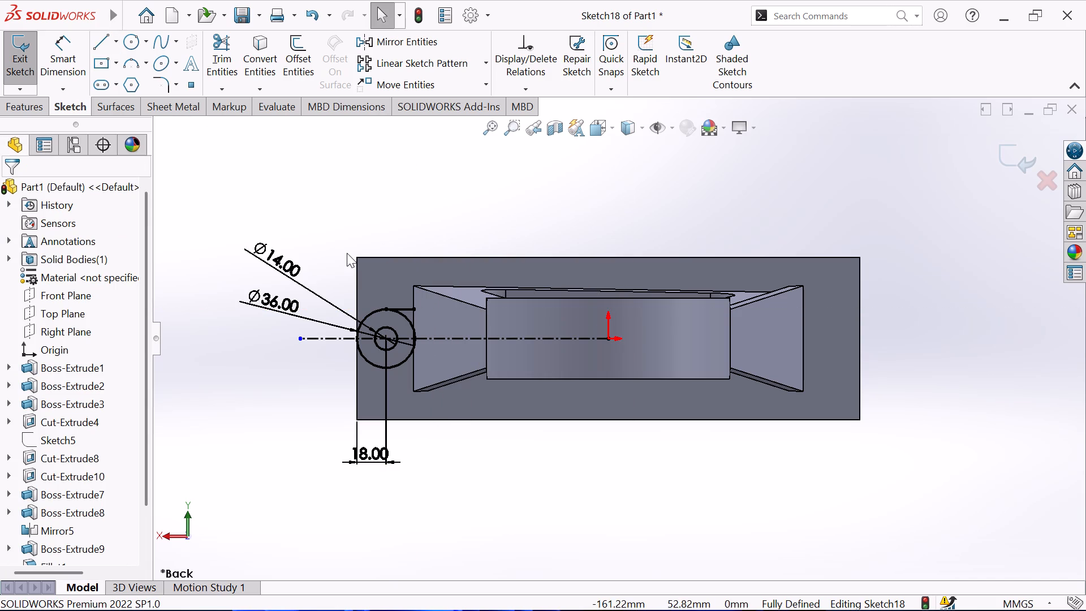
Mirror the horizontal line about the centreline, keeping the original.
left_click(407, 38)
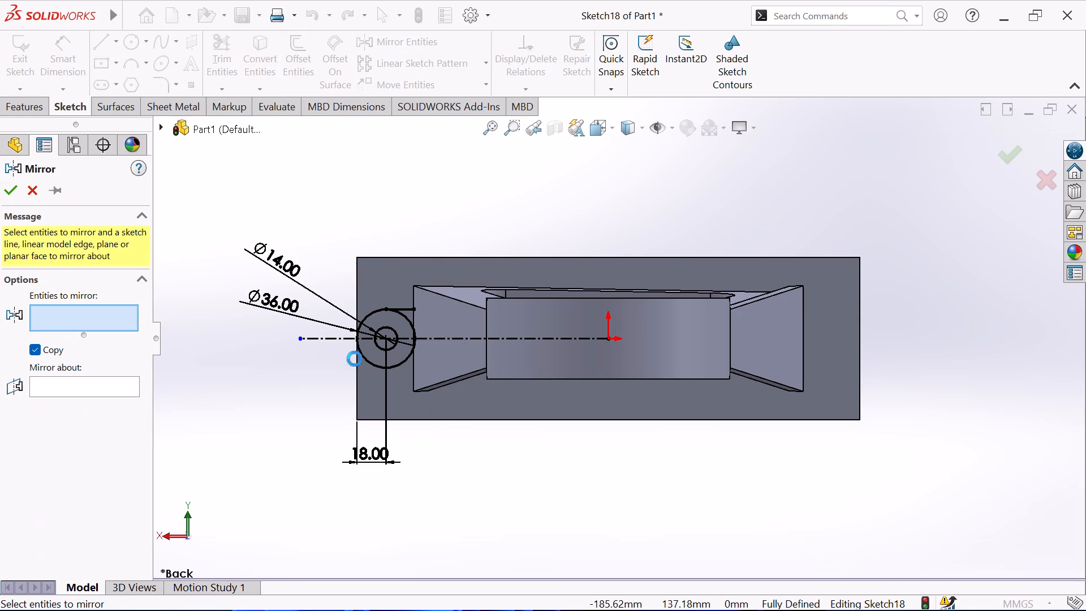
left_click(400, 308)
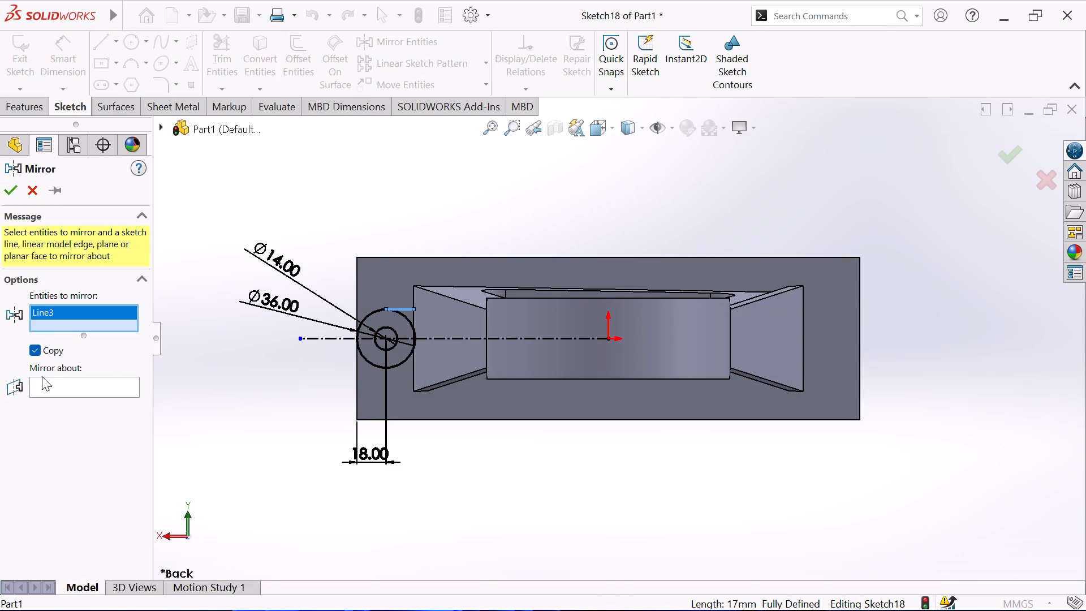
left_click(50, 386)
left_click(443, 338)
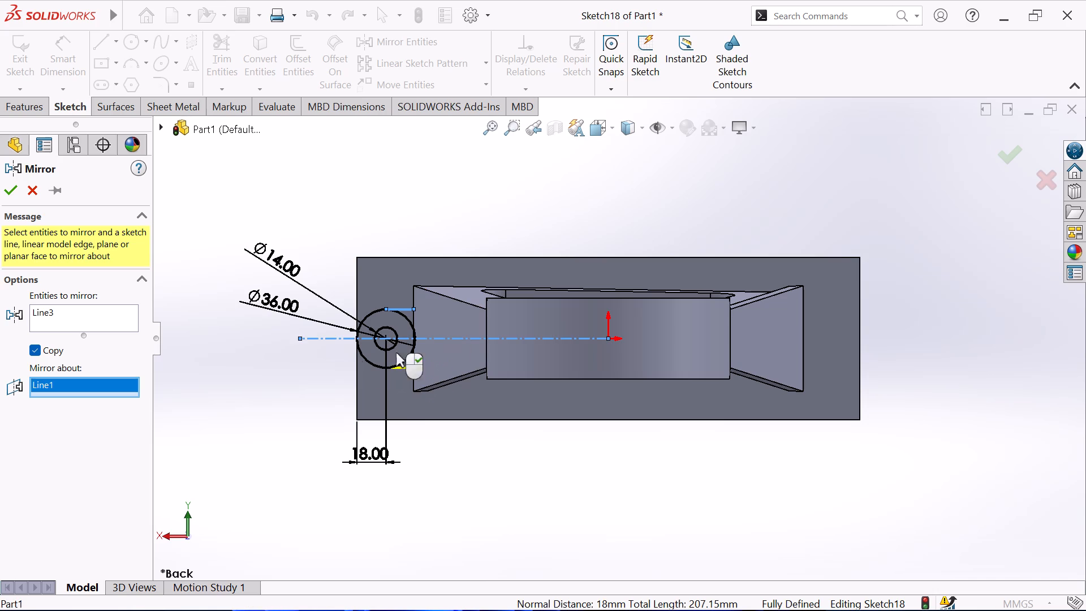
left_click(16, 191)
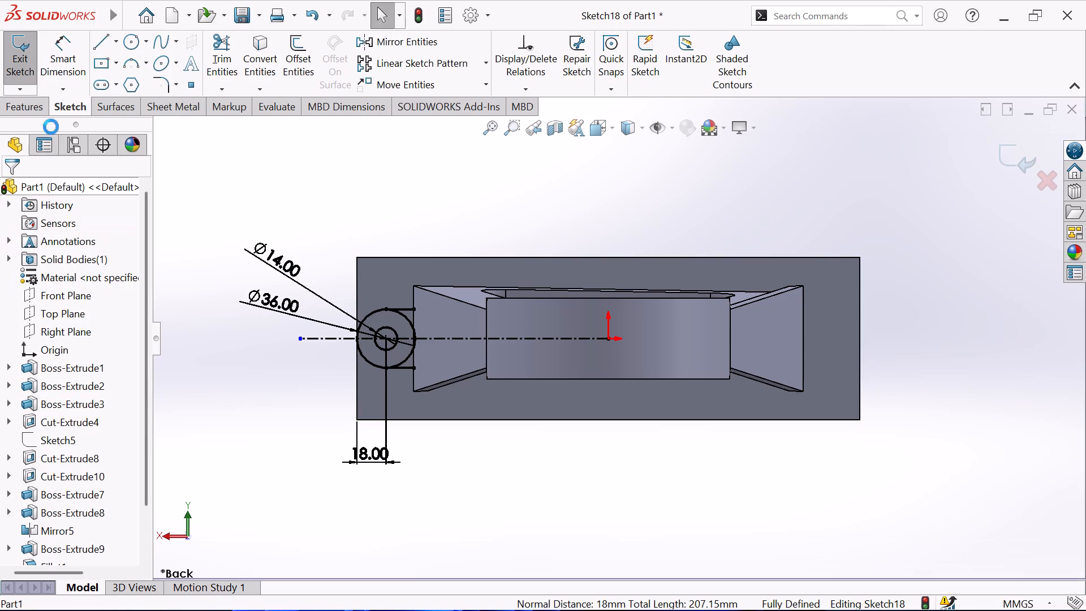
Trim away the half of the 36 mm circle facing the rib, leaving a rounded lug outline.
left_click(213, 42)
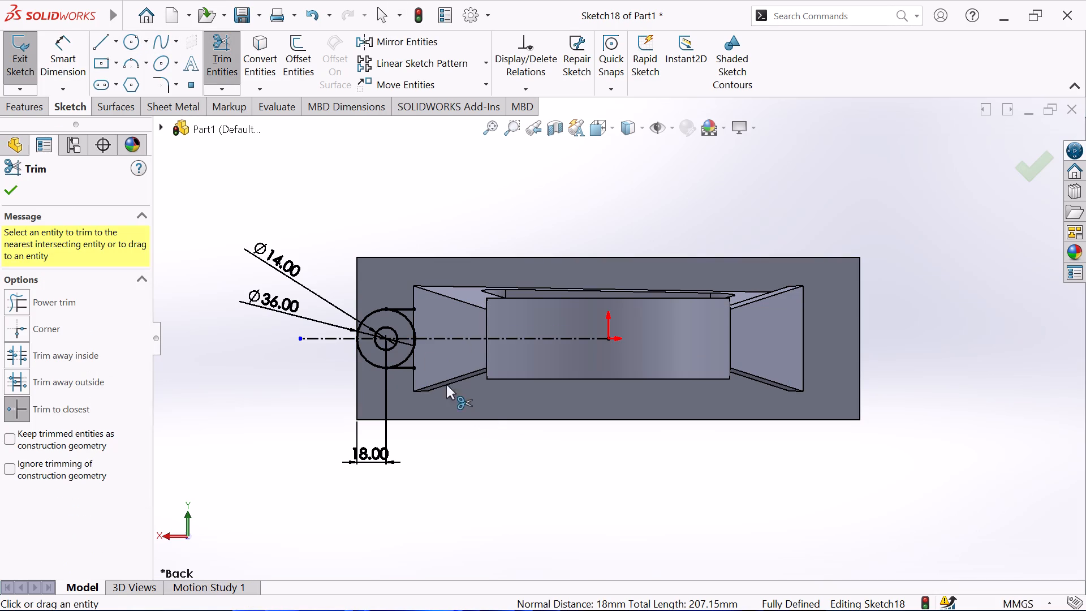
left_click(408, 321)
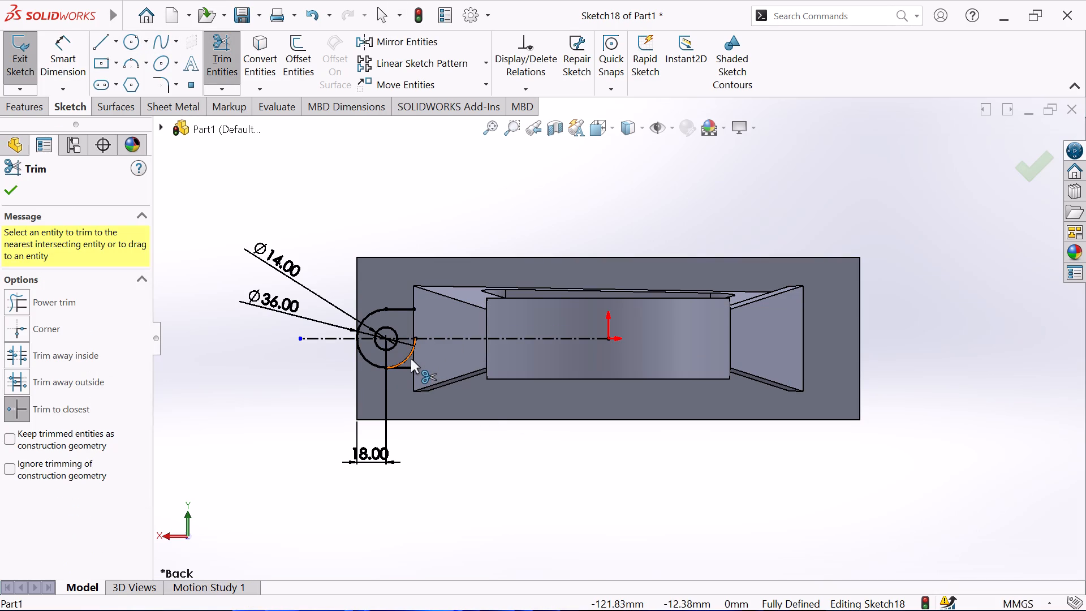
left_click(411, 358)
right_click(419, 195)
left_click(481, 244)
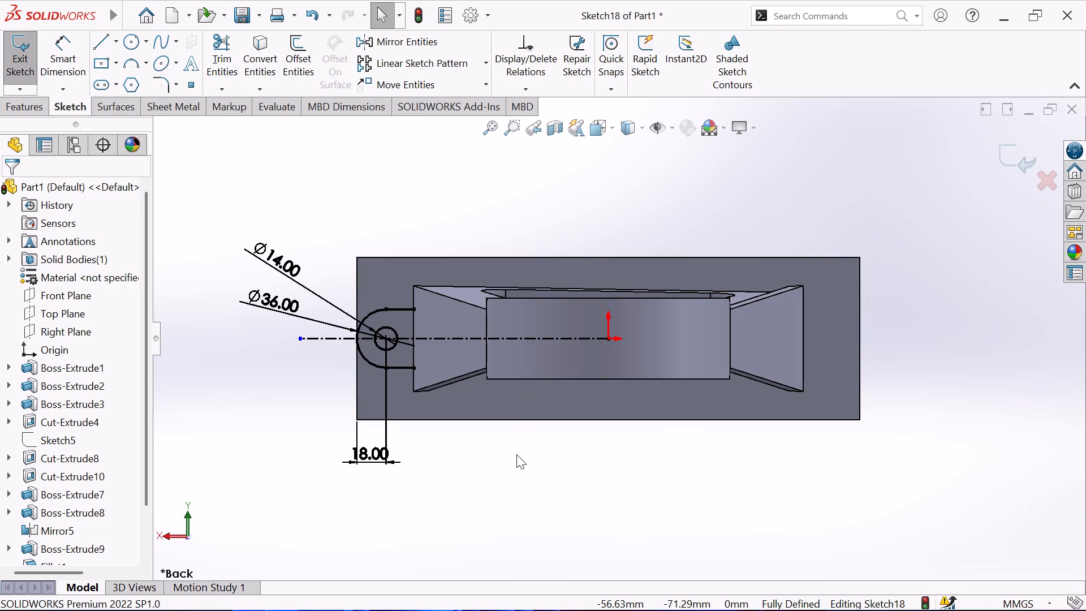
Extrude both regions of the lug outline around the 14 mm hole as a Blind boss 12 mm deep.
middle_click_drag(521, 451, 525, 297)
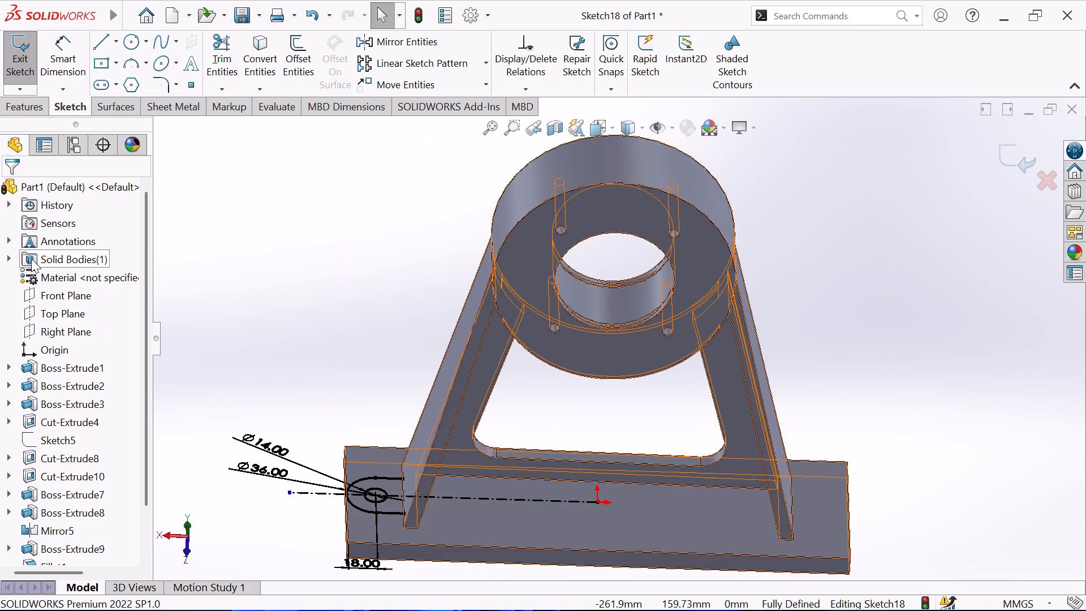
left_click(35, 115)
left_click(28, 55)
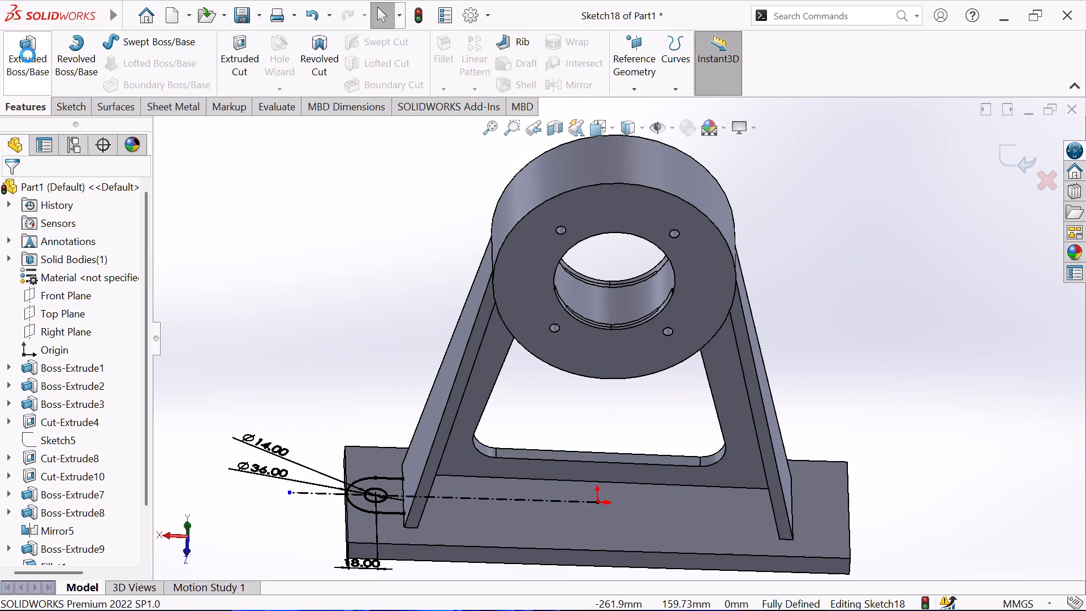
left_click(390, 484)
left_click(389, 504)
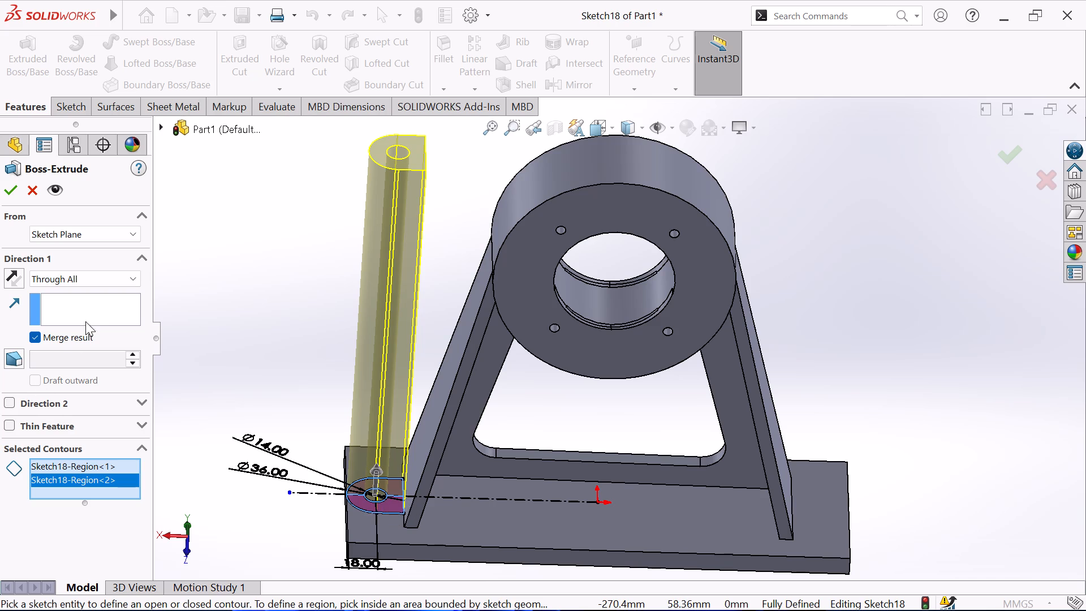
left_click(96, 282)
left_click(84, 290)
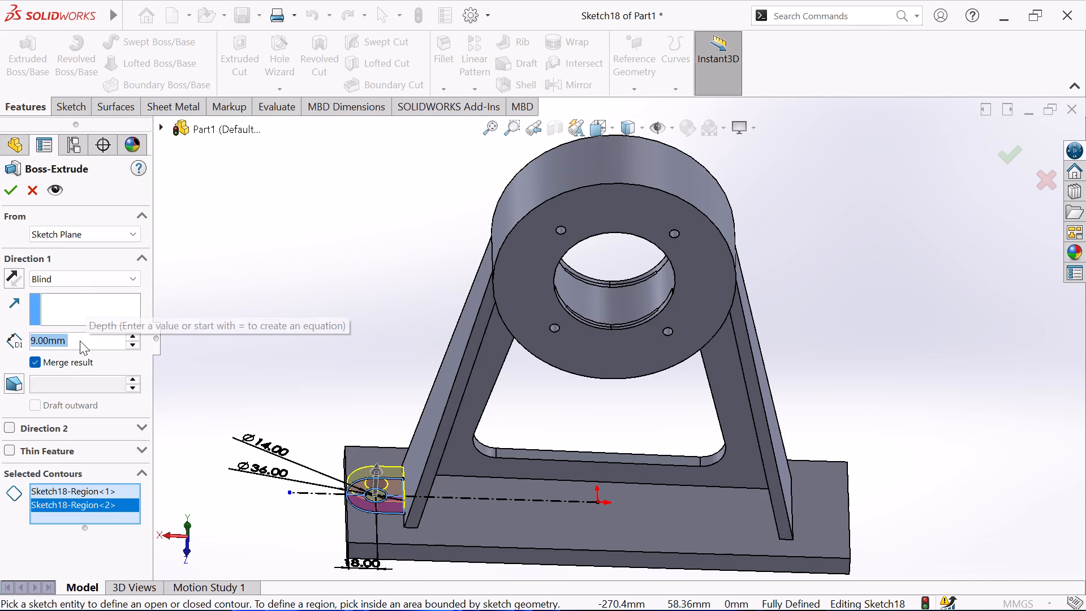
type("12")
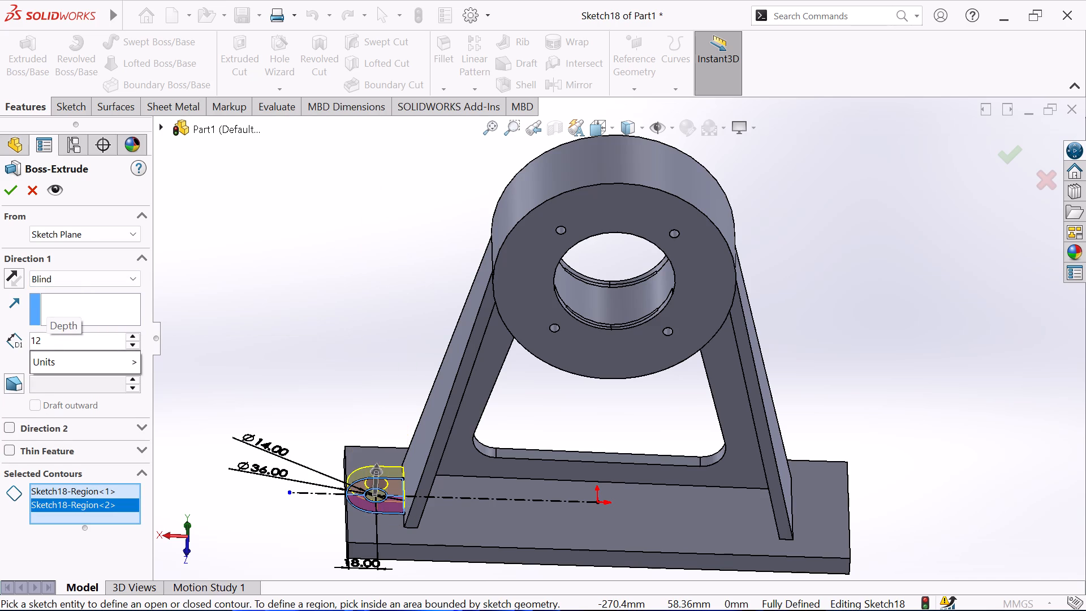
key("Return")
key("Return")
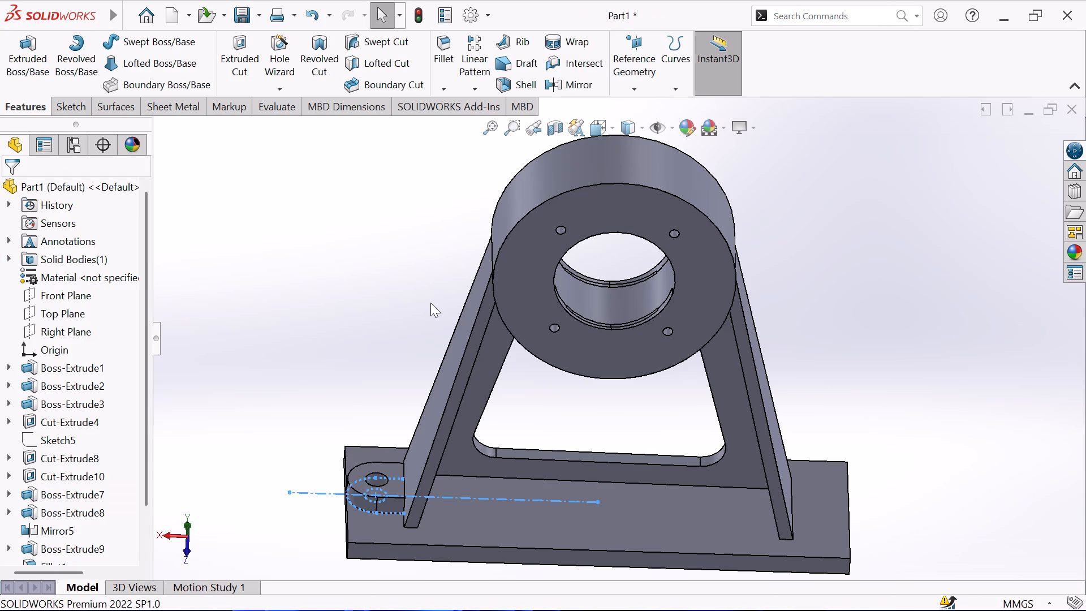
left_click(431, 302)
Start a sketch on the lug's flat end face beside the rib and convert the face's outline into sketch entities.
middle_click_drag(416, 395, 418, 394)
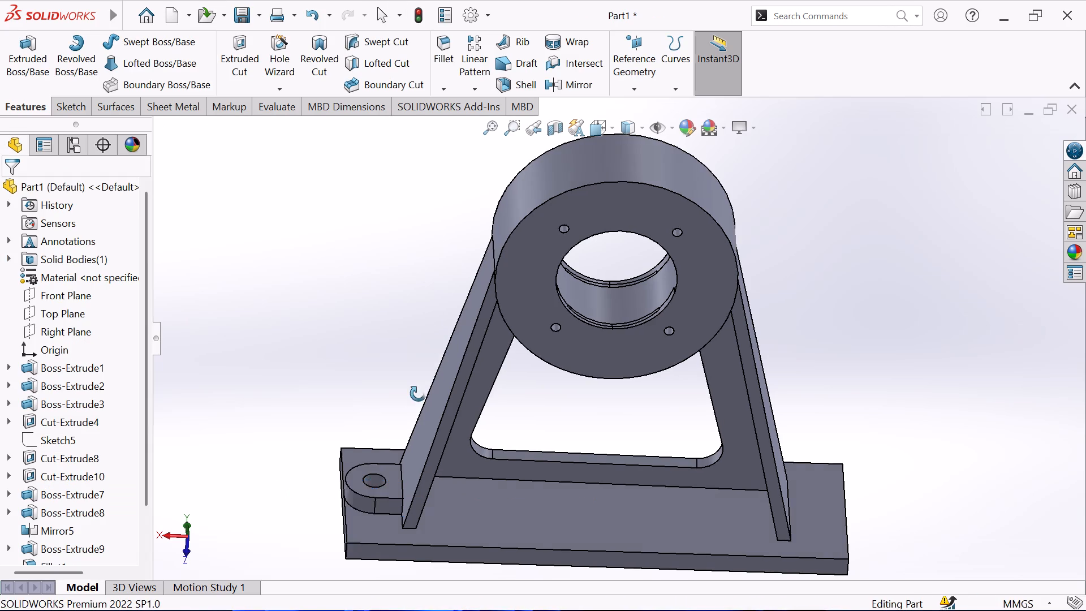
middle_click_drag(418, 394, 404, 436)
scroll(459, 477, "down", 3)
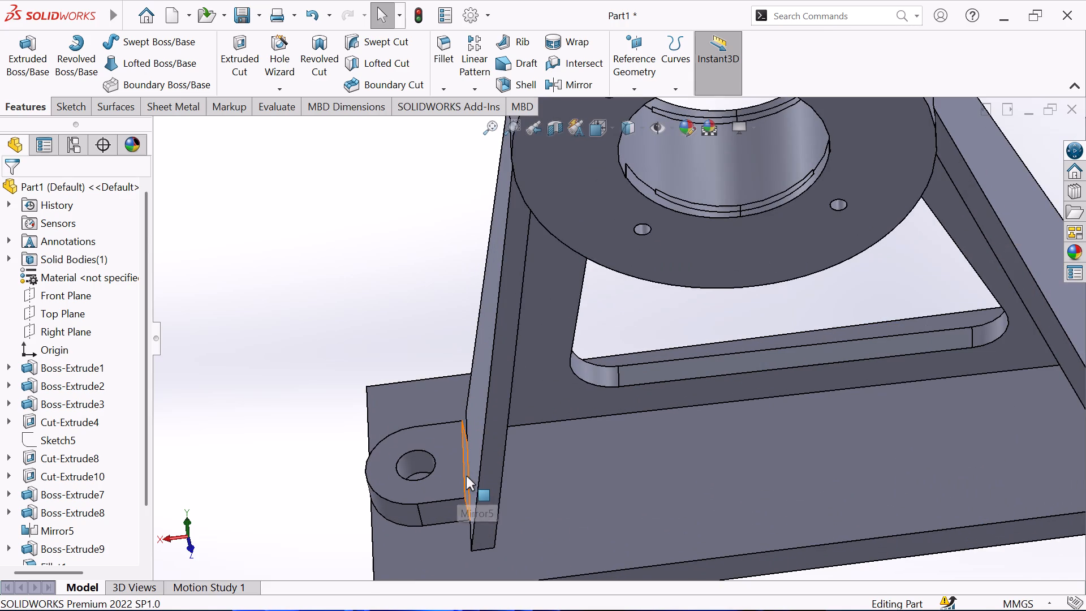
left_click(467, 475)
left_click(533, 440)
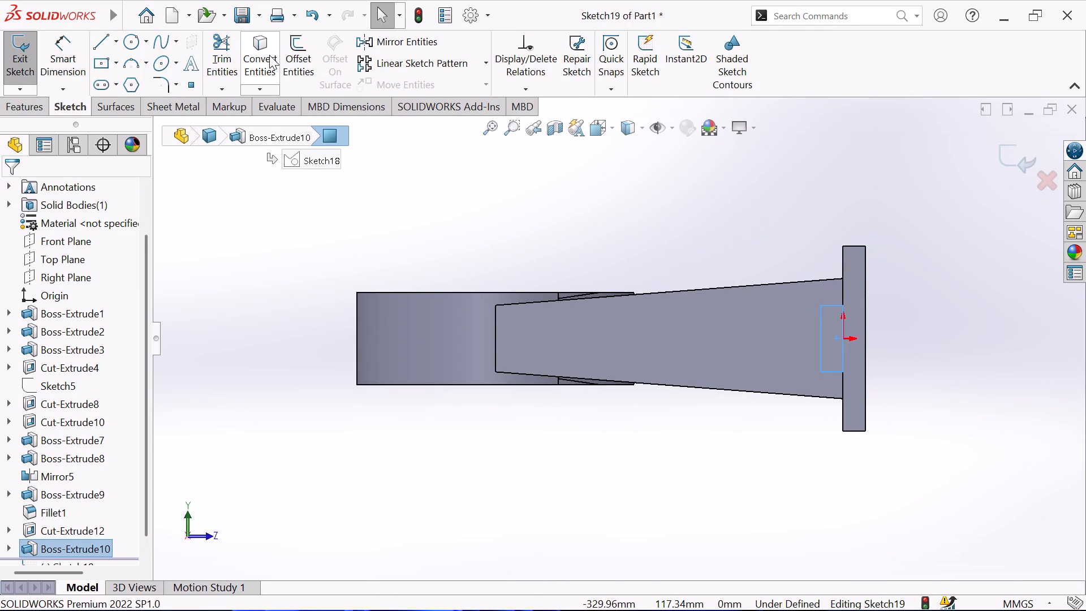
left_click(270, 55)
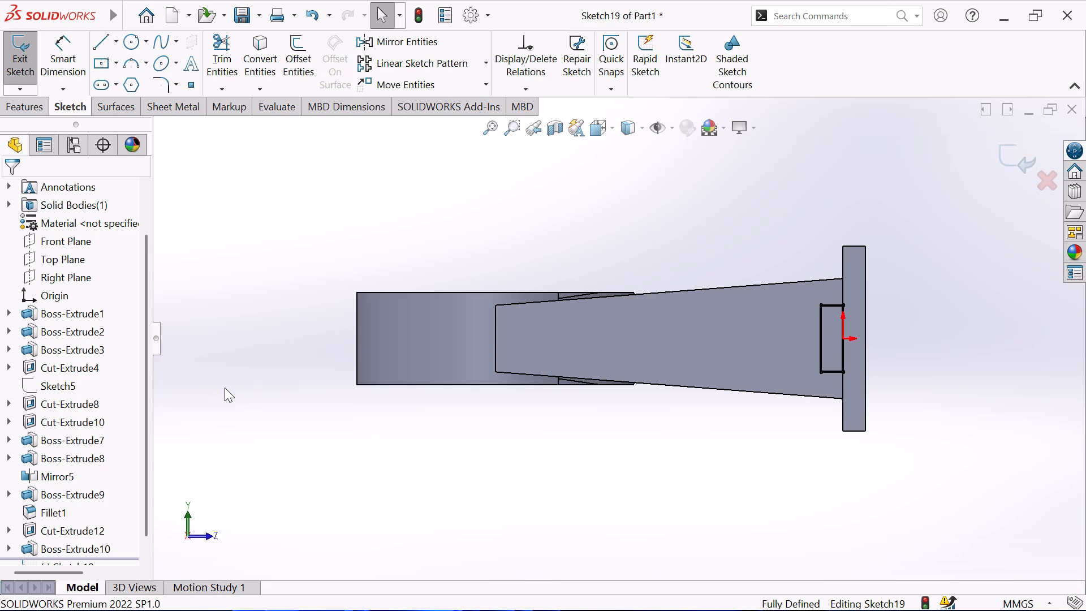
Extrude the converted rectangle as a merged boss with the Up To Next end condition, closing the gap to the rib.
middle_click_drag(187, 352, 314, 246)
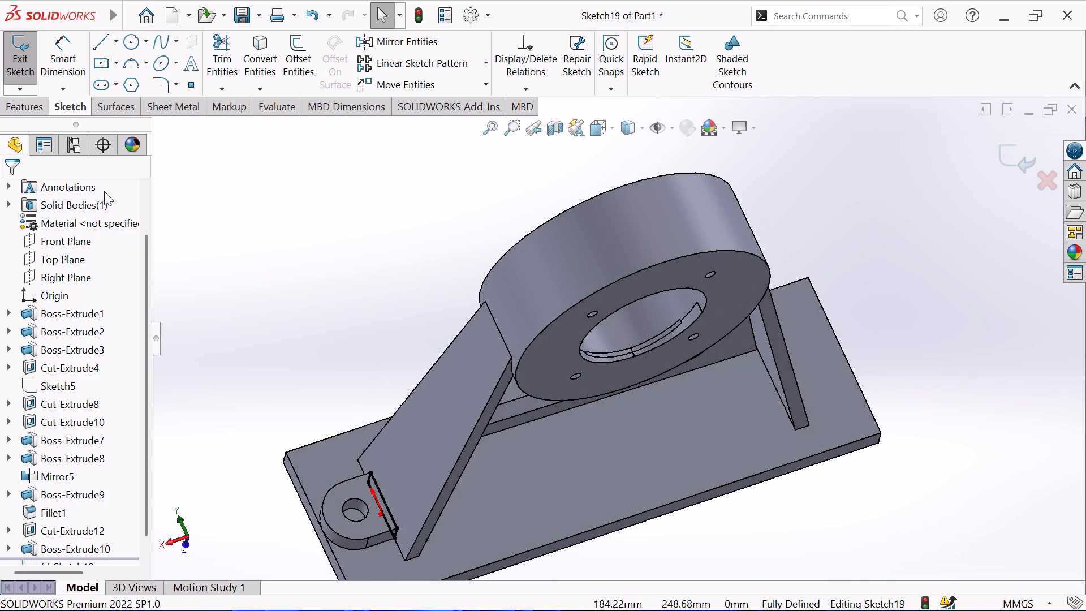
left_click(15, 110)
left_click(34, 70)
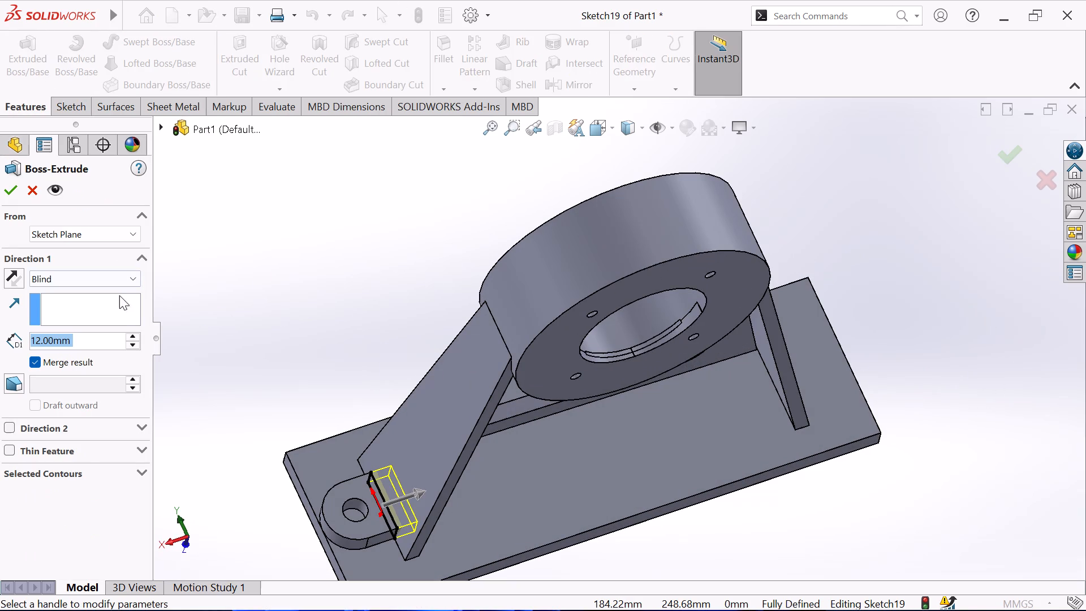
left_click(132, 273)
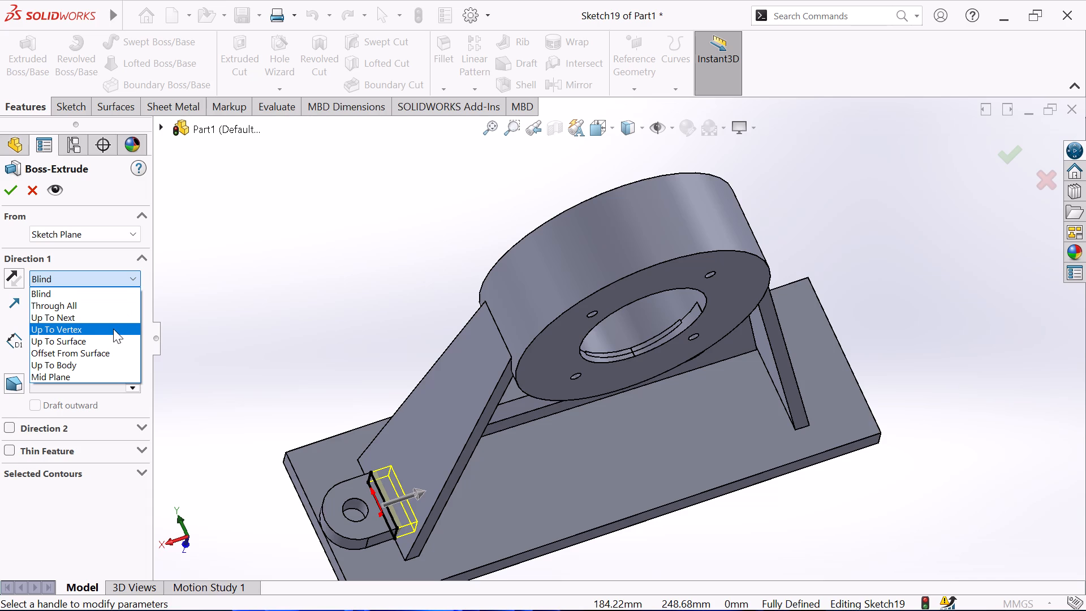
left_click(108, 316)
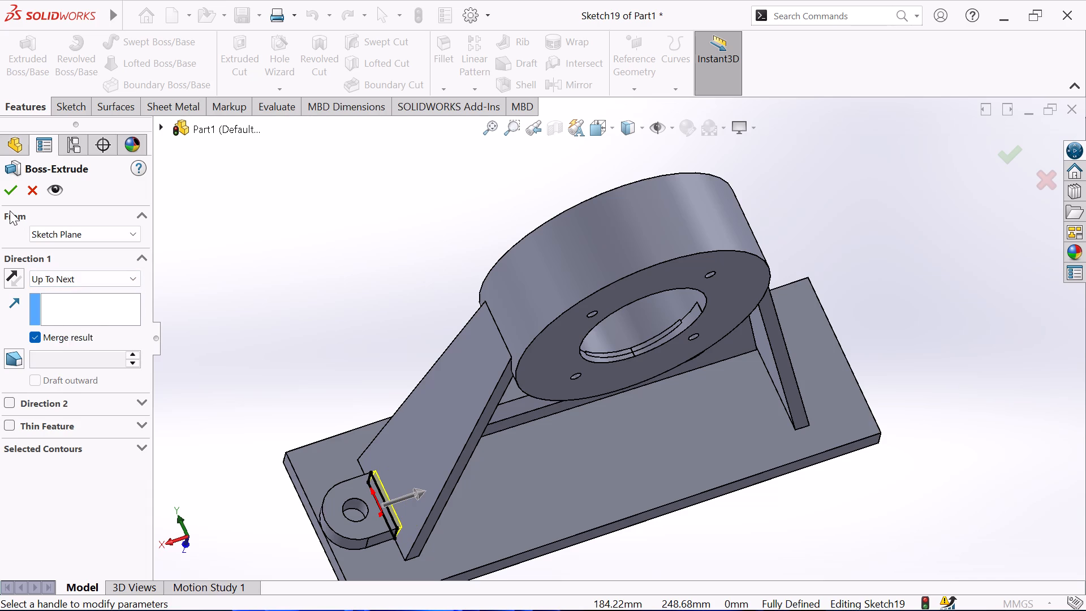
middle_click_drag(346, 279, 323, 329)
left_click(8, 190)
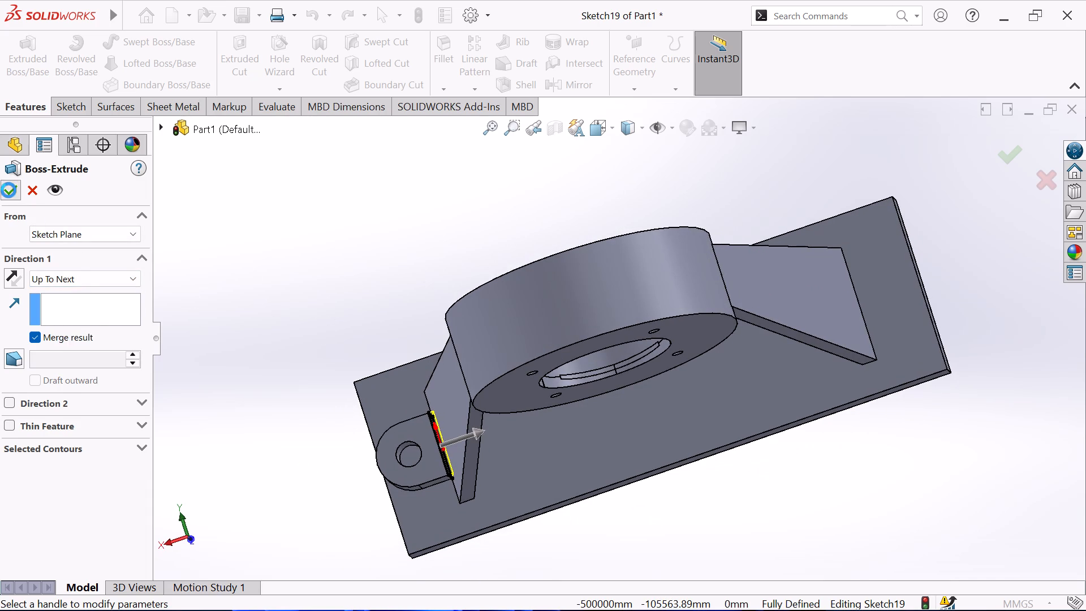
left_click(266, 233)
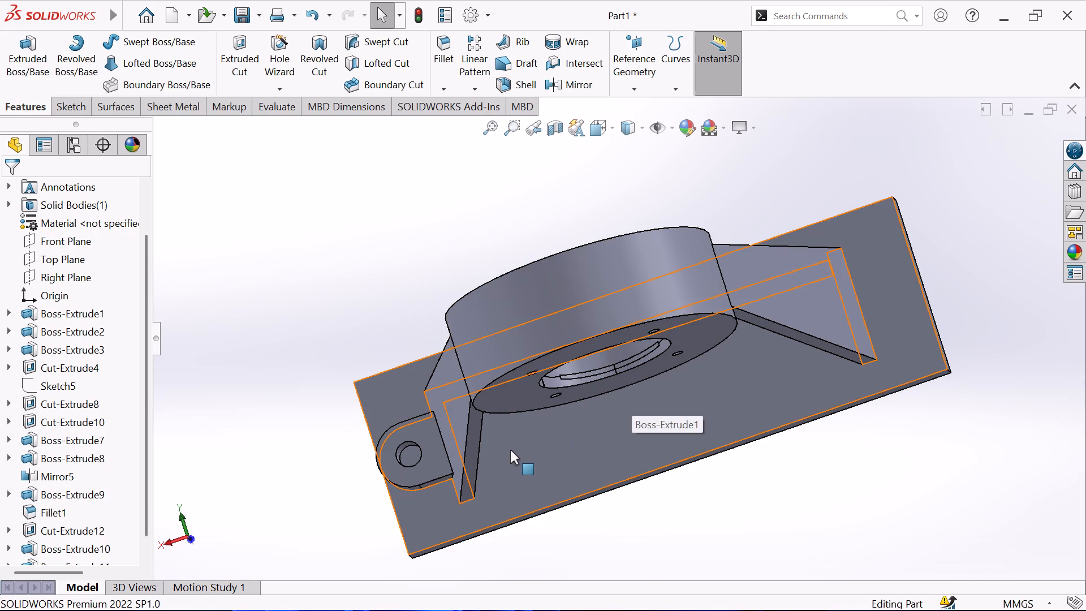
Start a sketch on the plate face inside the lug's hole and convert its circular outline into a sketch entity.
left_click(413, 451)
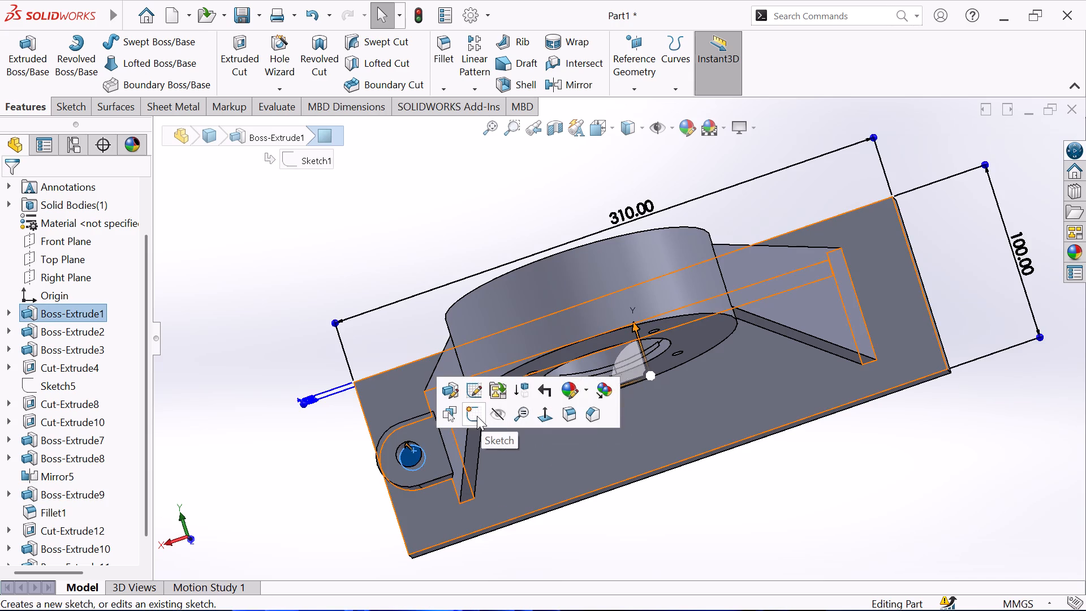
left_click(477, 416)
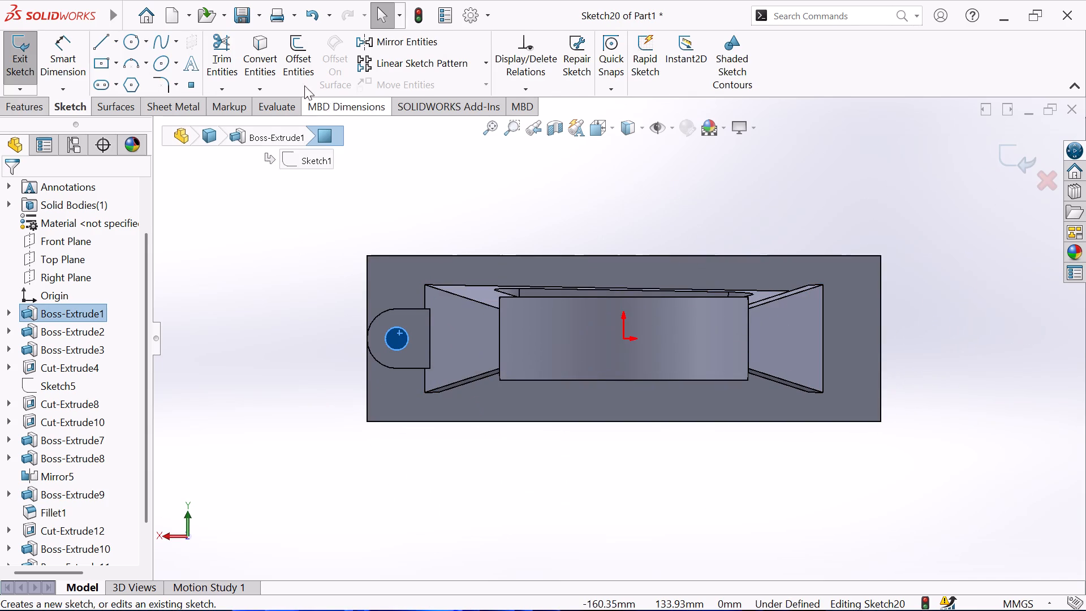
left_click(271, 68)
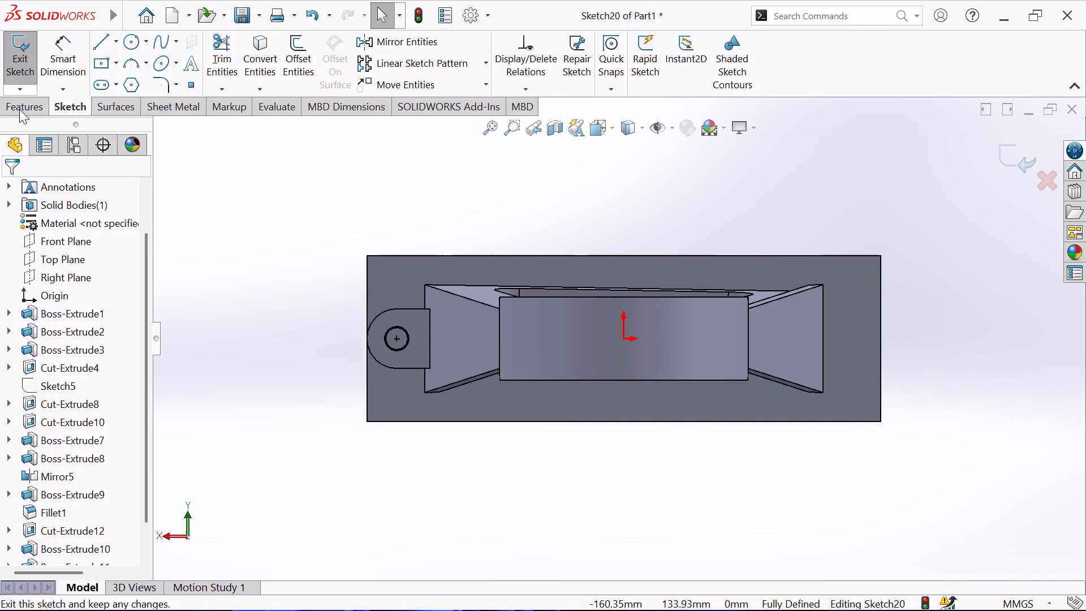
Cut-extrude the converted circle through the base plate with a Blind depth of 22 mm.
left_click(19, 109)
left_click(223, 53)
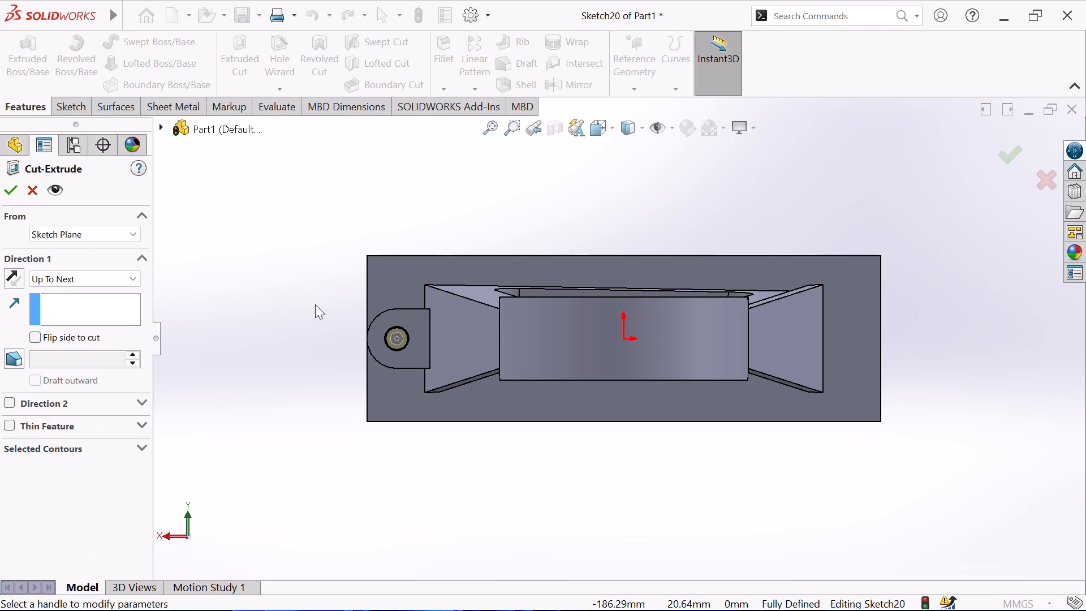
left_click(124, 281)
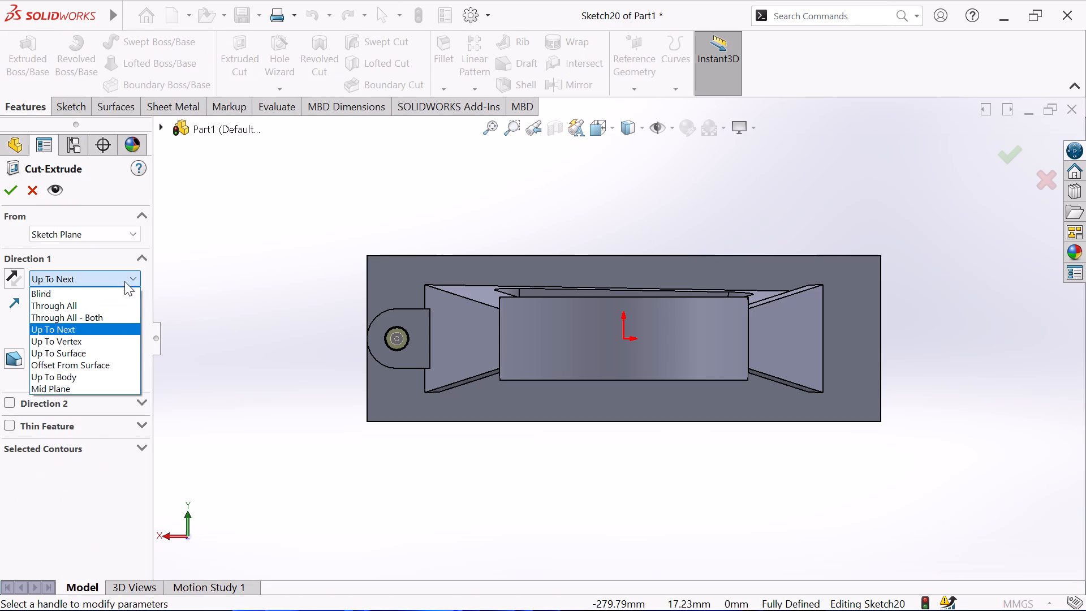
left_click(120, 289)
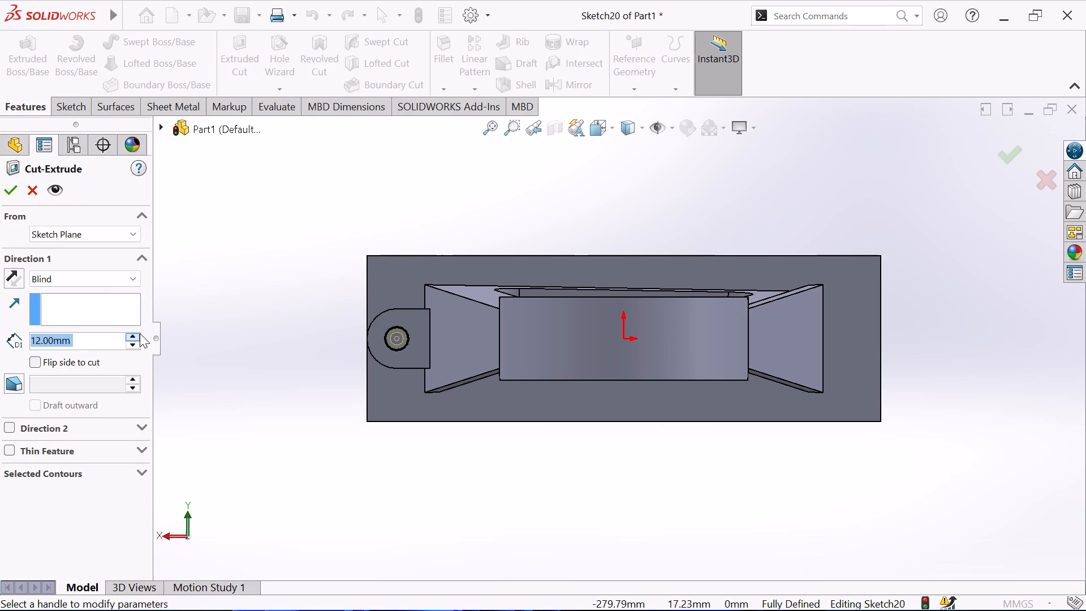
left_click(139, 334)
left_click(5, 188)
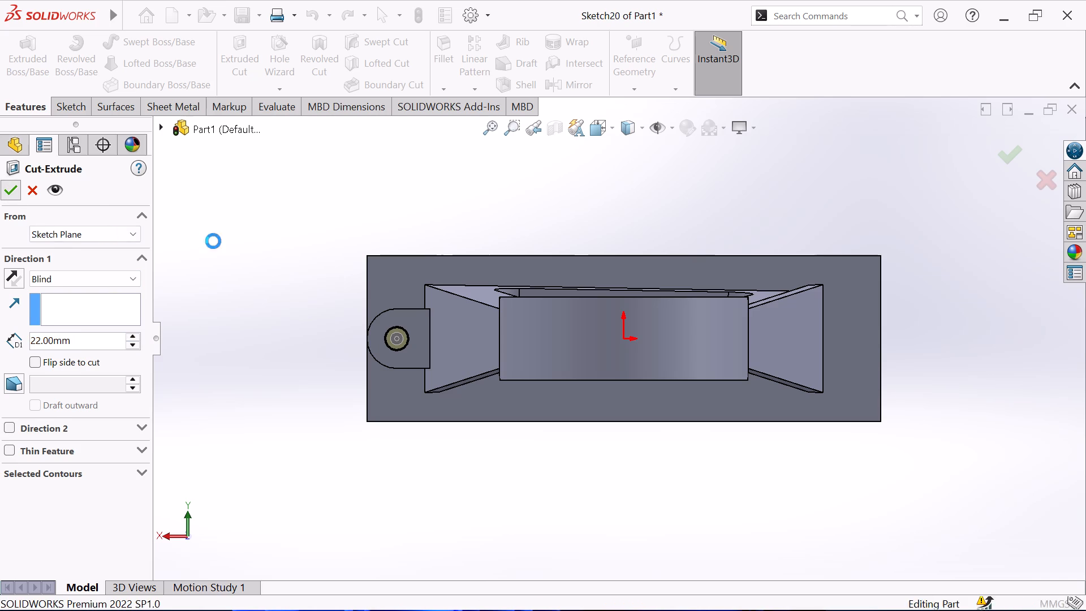
left_click(214, 241)
middle_click_drag(606, 248, 618, 175)
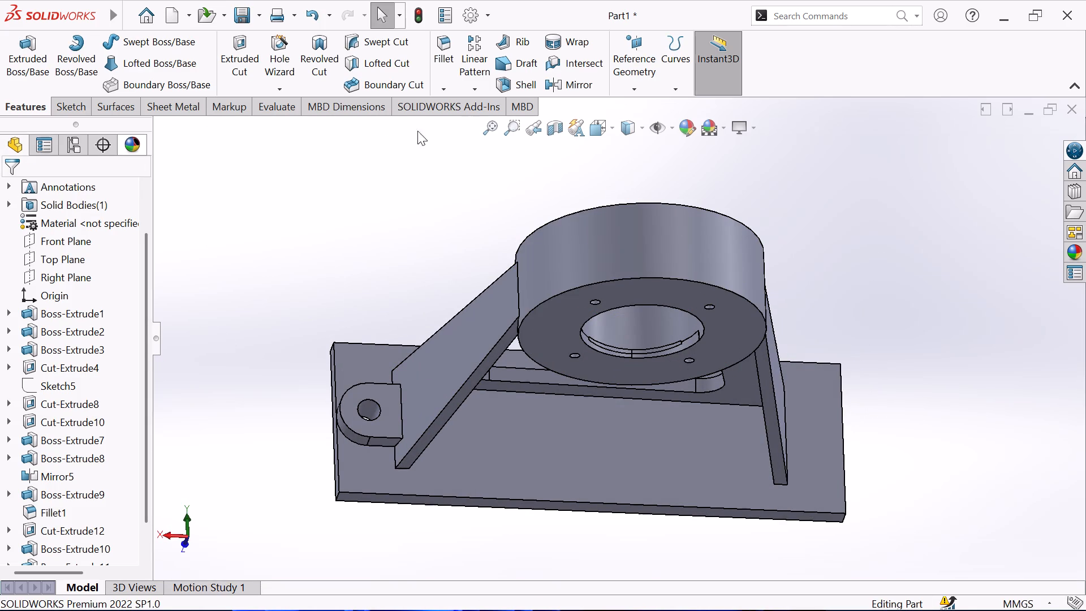
Mirror the lug feature Boss-Extrude10 about the Right Plane to add a matching lug beside the opposite rib.
left_click(555, 88)
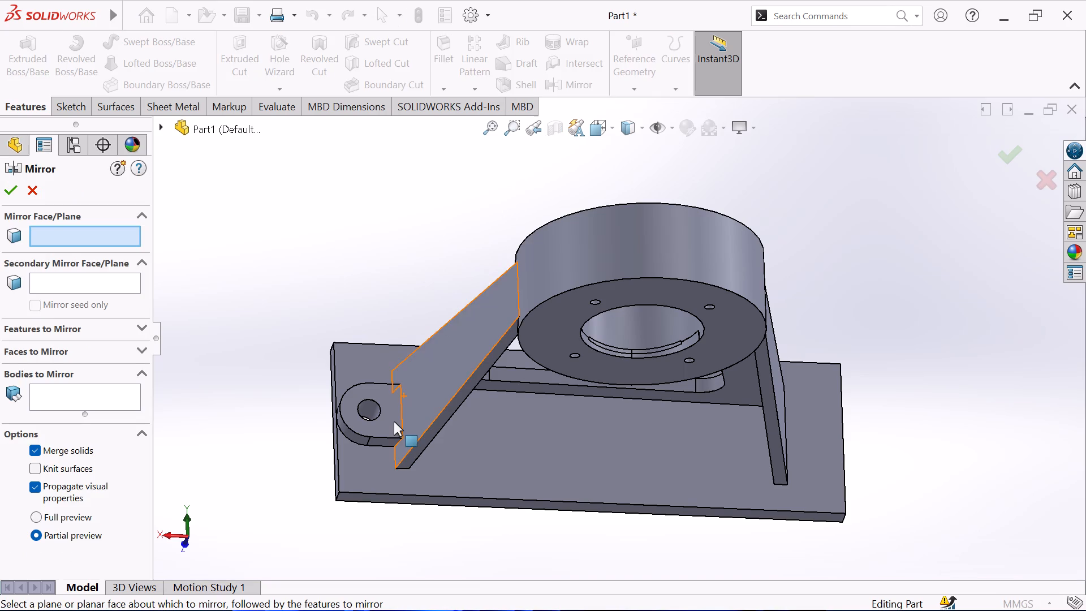
left_click(393, 422)
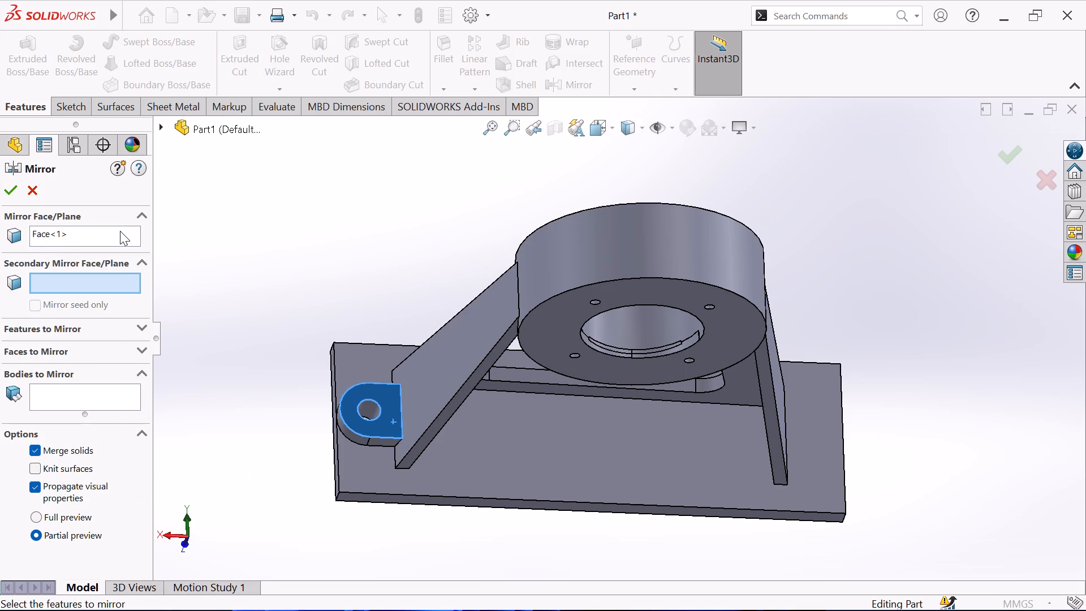
right_click(105, 236)
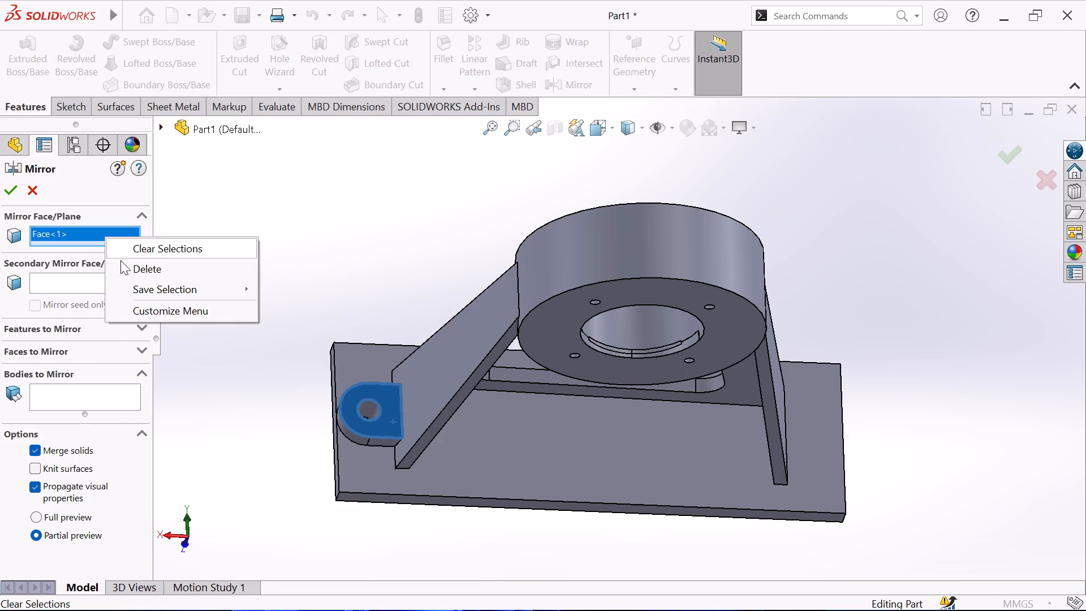
left_click(158, 242)
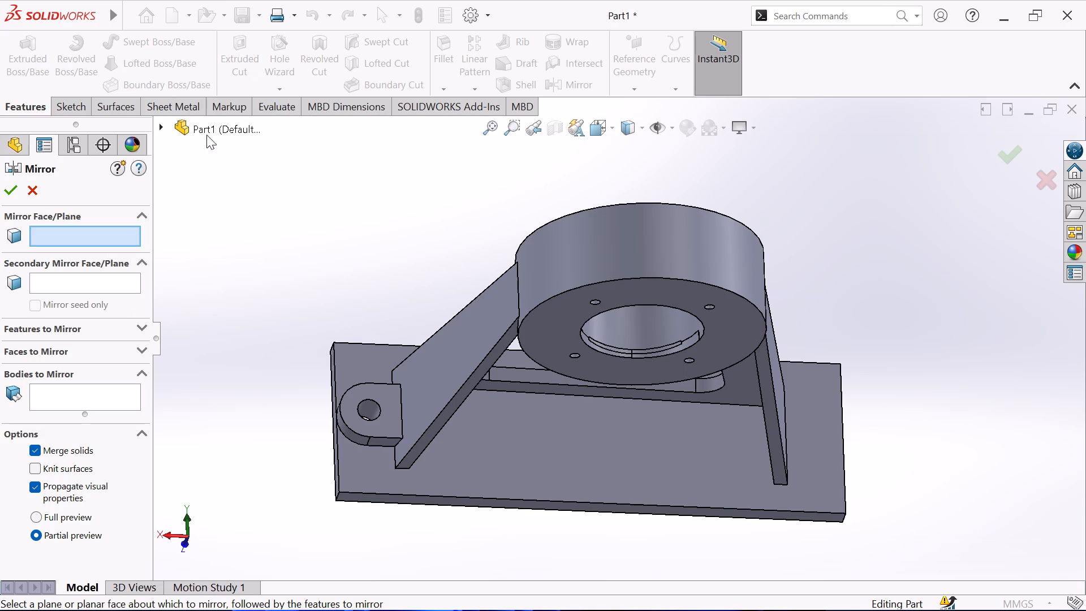
left_click(209, 127)
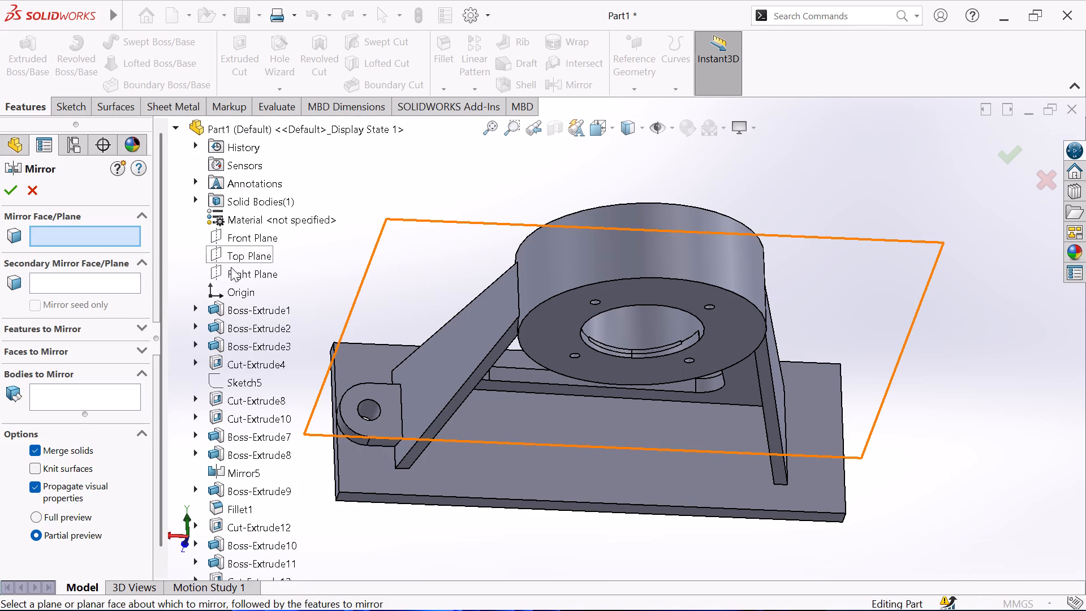
left_click(231, 270)
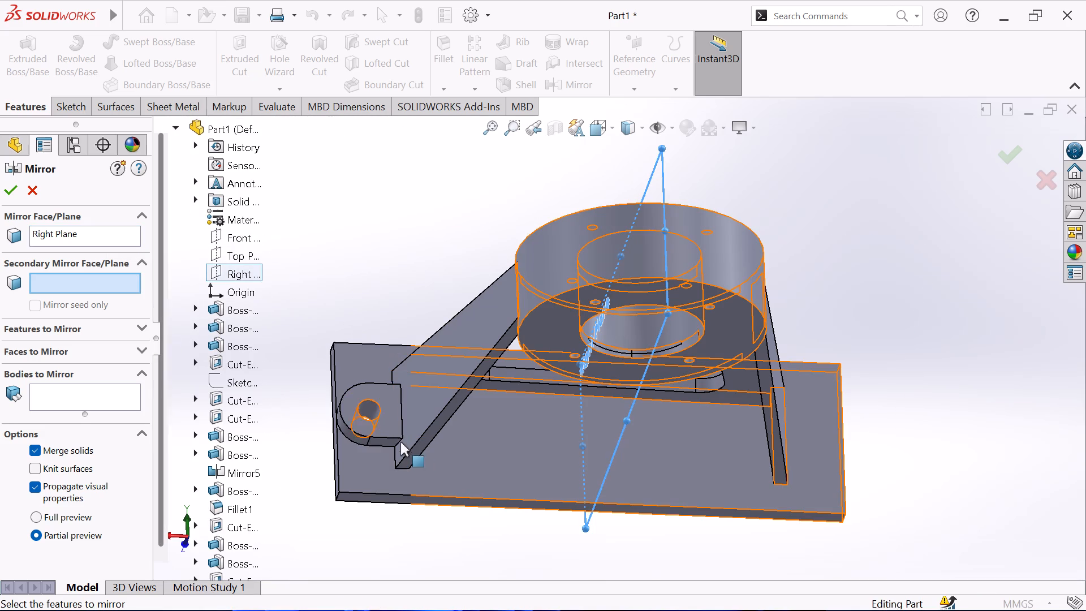
left_click(387, 426)
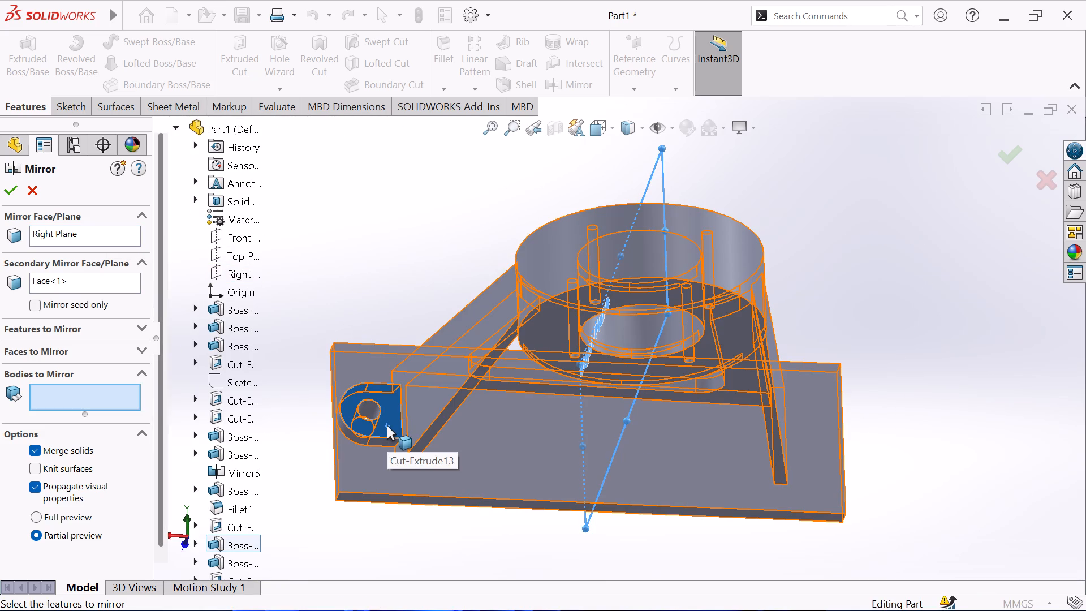
right_click(115, 281)
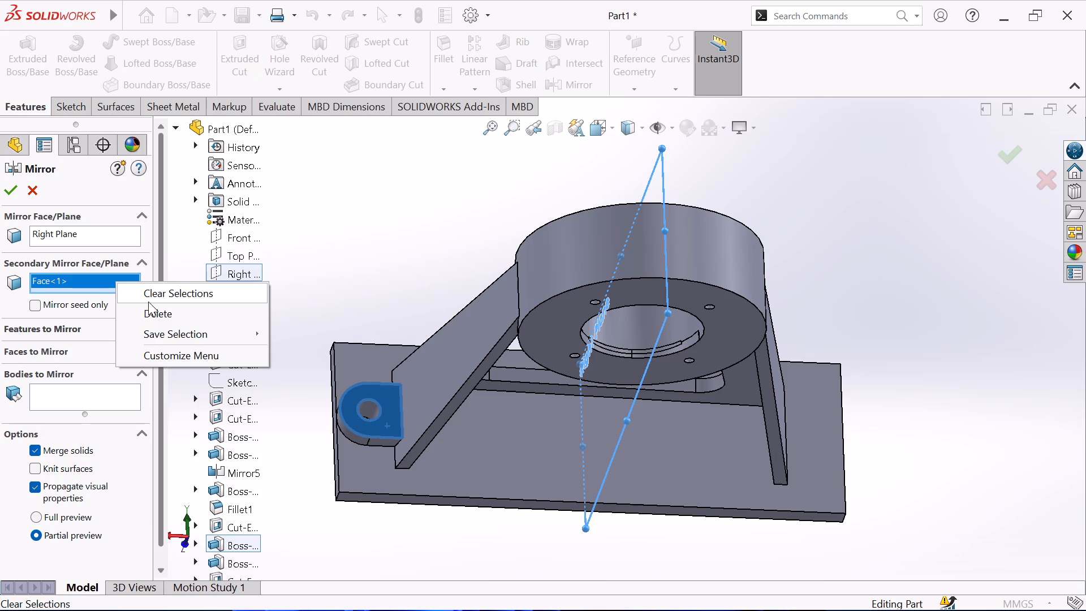
left_click(158, 294)
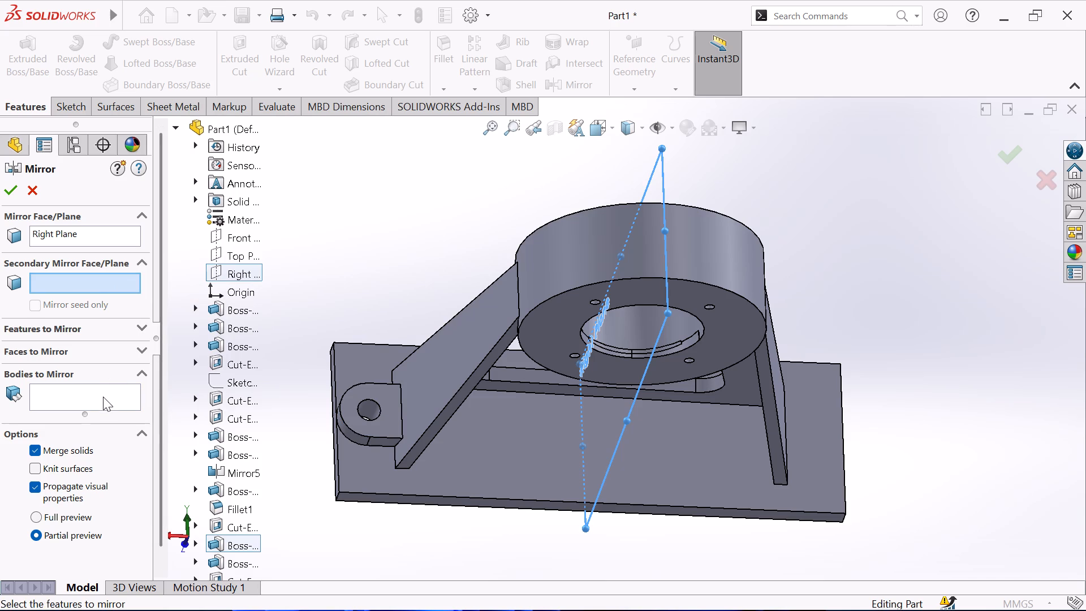
left_click(103, 397)
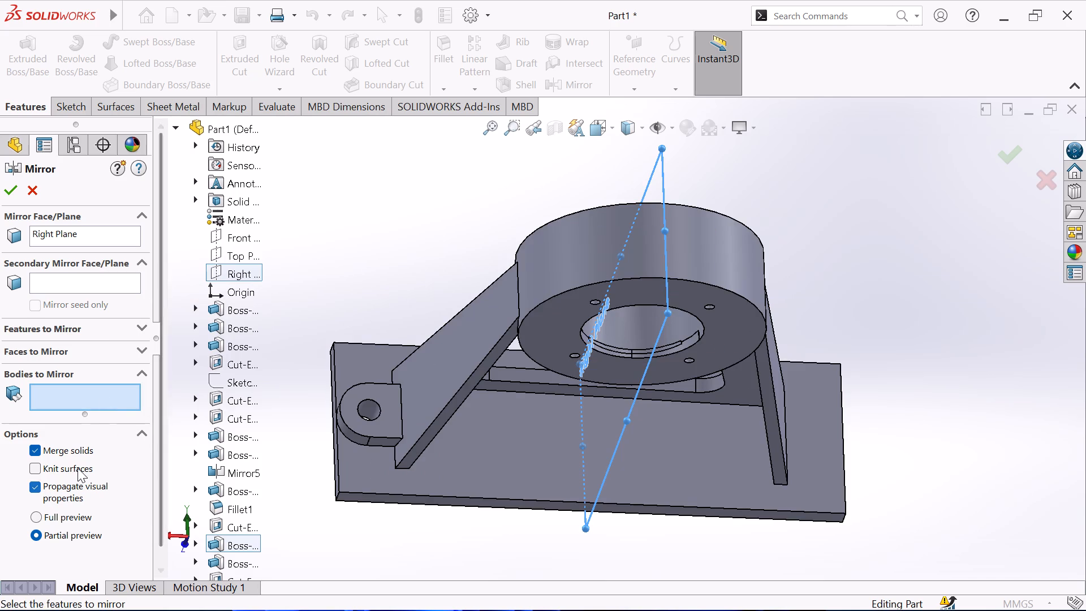
left_click(137, 354)
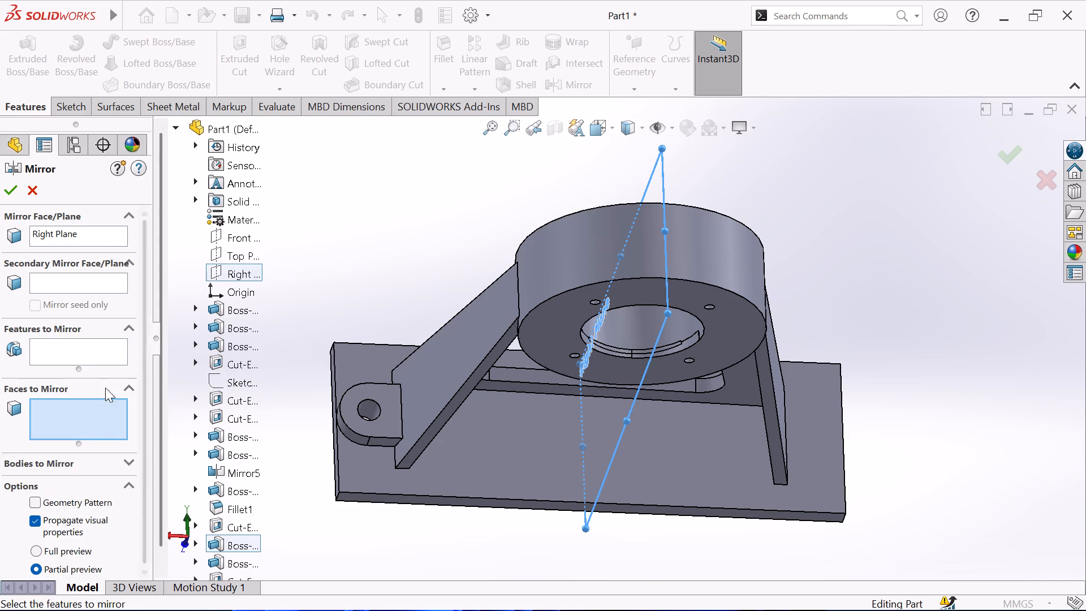
left_click(101, 359)
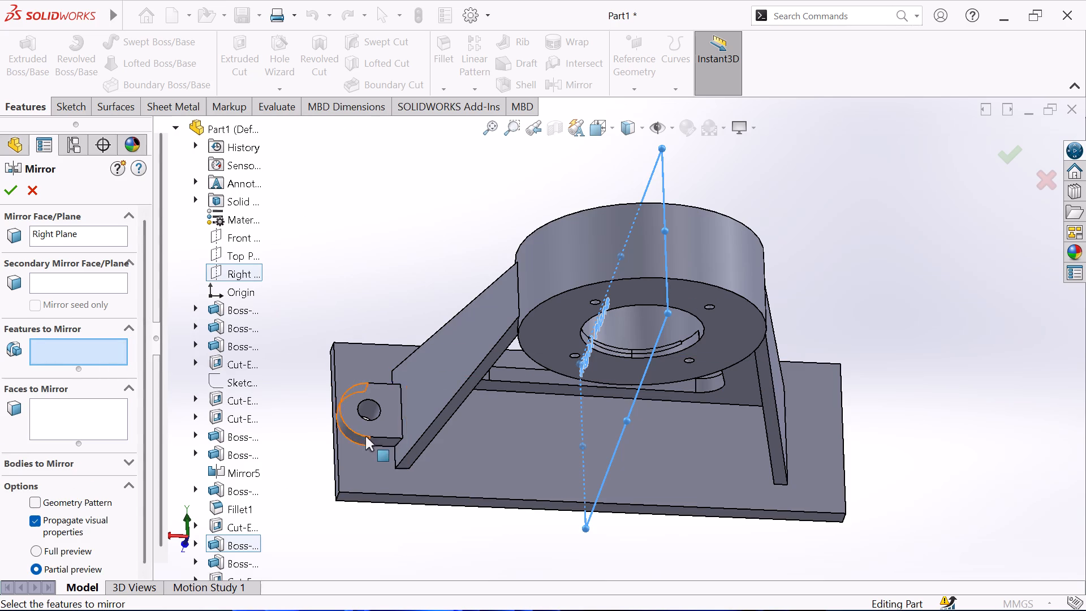
left_click(357, 438)
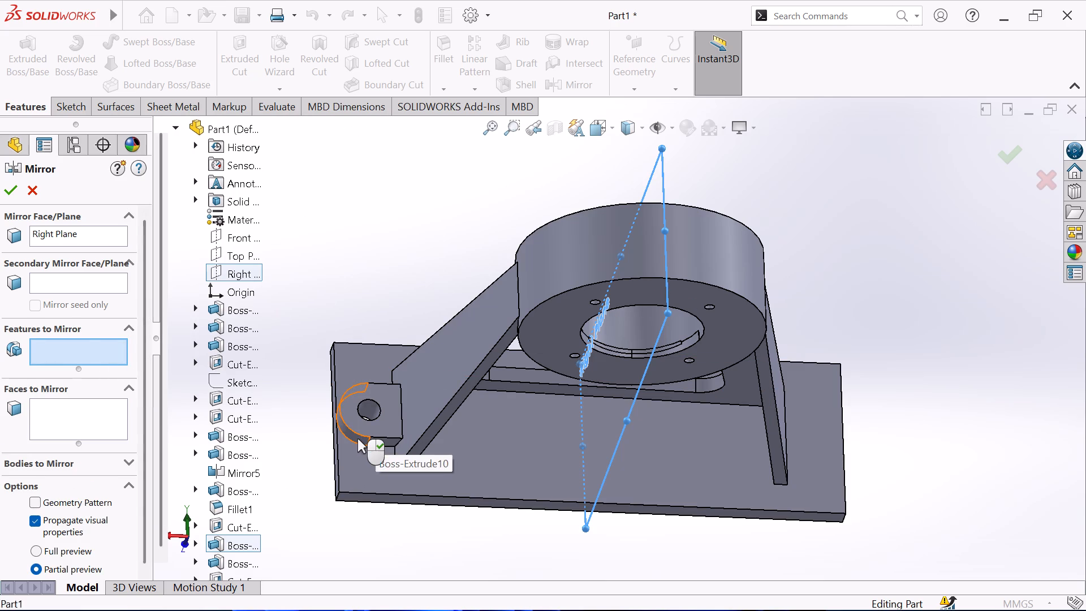
left_click(380, 441)
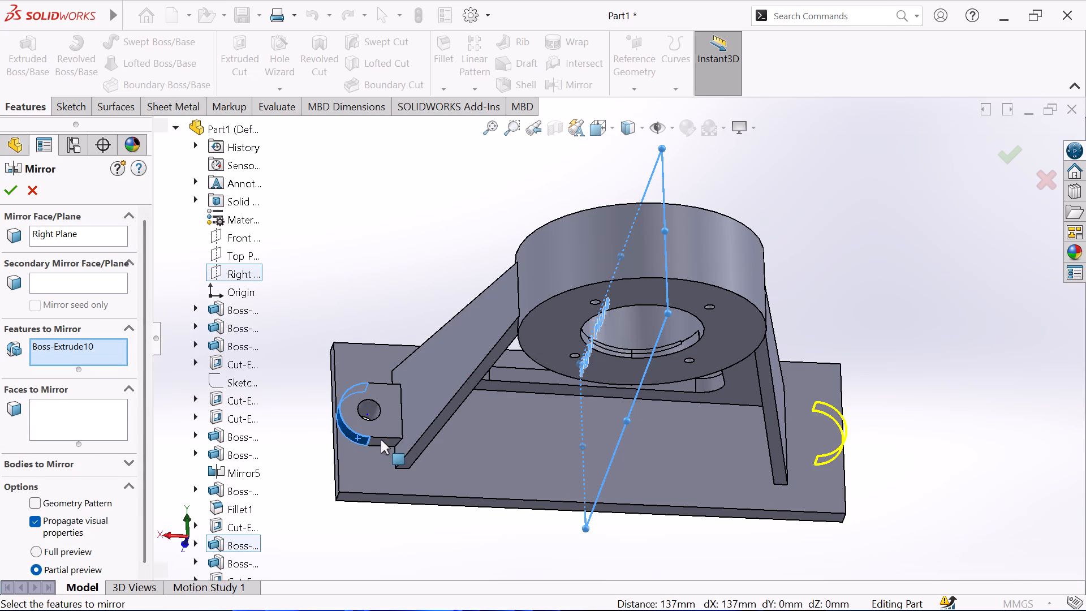
left_click(383, 441)
left_click(391, 425)
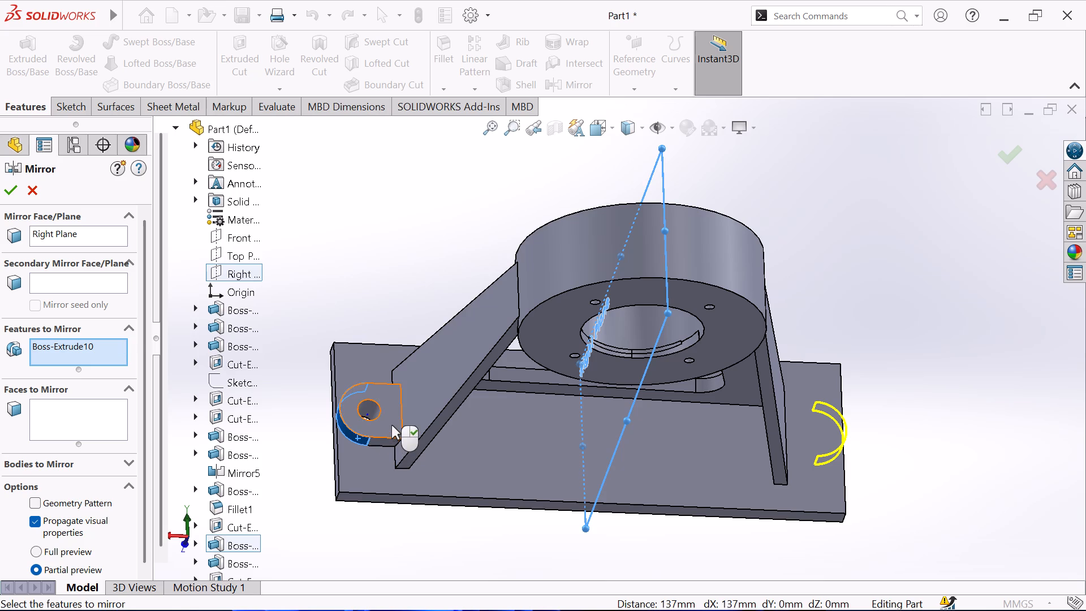
left_click(11, 193)
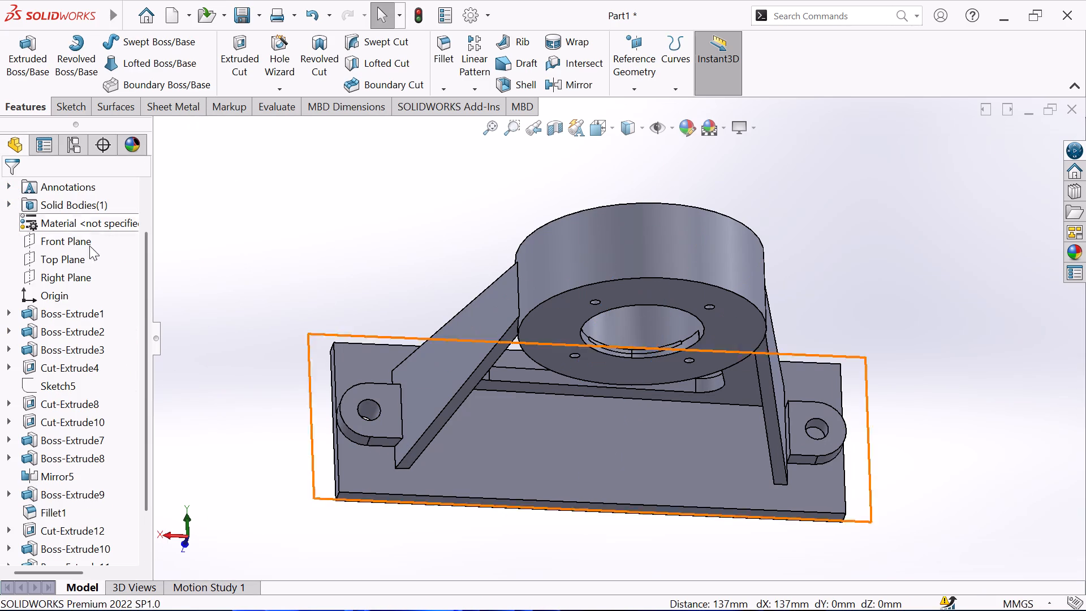
Start a sketch on the mirrored lug's flat end face beside the rib and convert the face's outline into sketch entities.
scroll(808, 452, "down", 3)
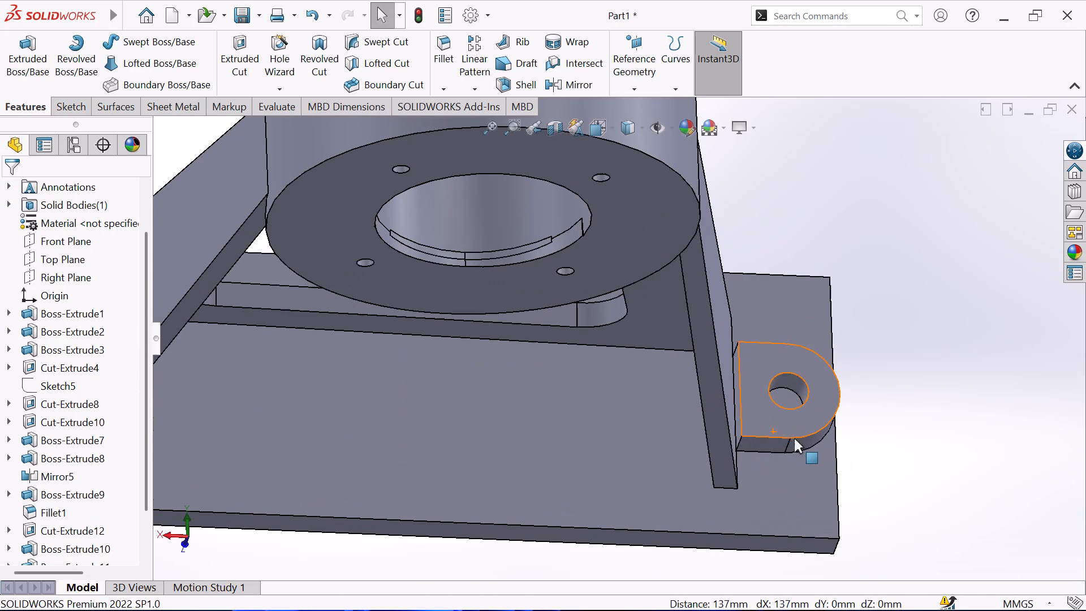
left_click(736, 402)
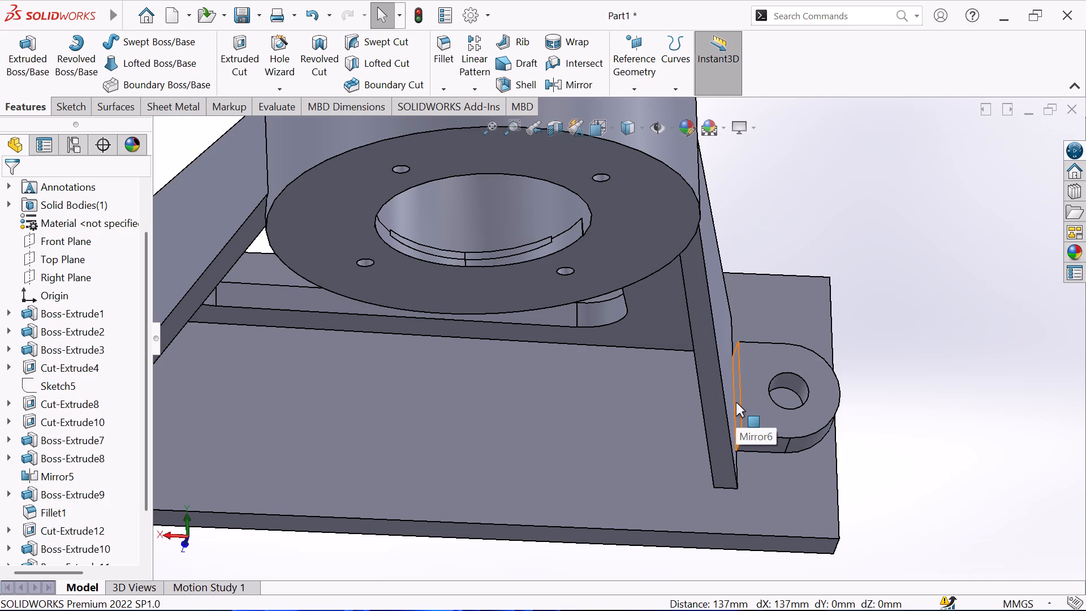
left_click(792, 364)
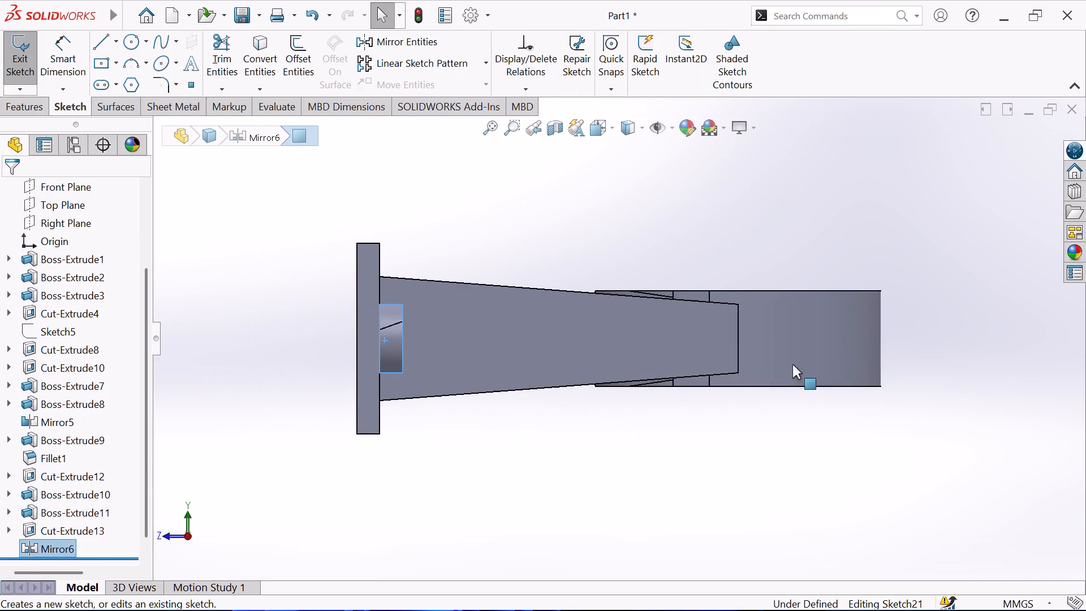
left_click(269, 75)
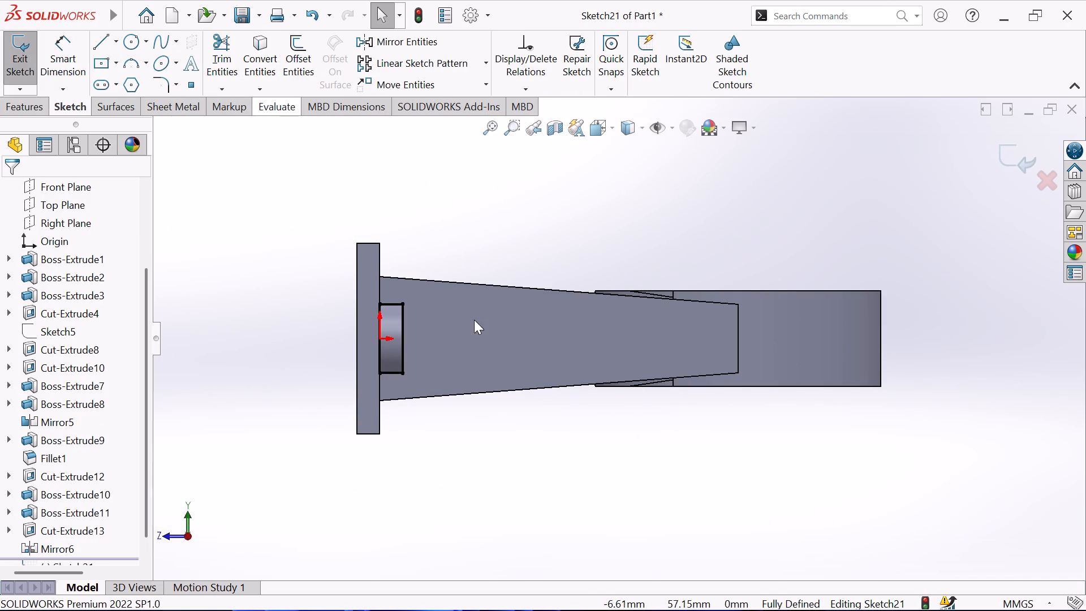
Extrude the converted rectangle as a merged boss with the Up To Next end condition, joining the mirrored lug to its rib.
middle_click_drag(876, 245, 764, 192)
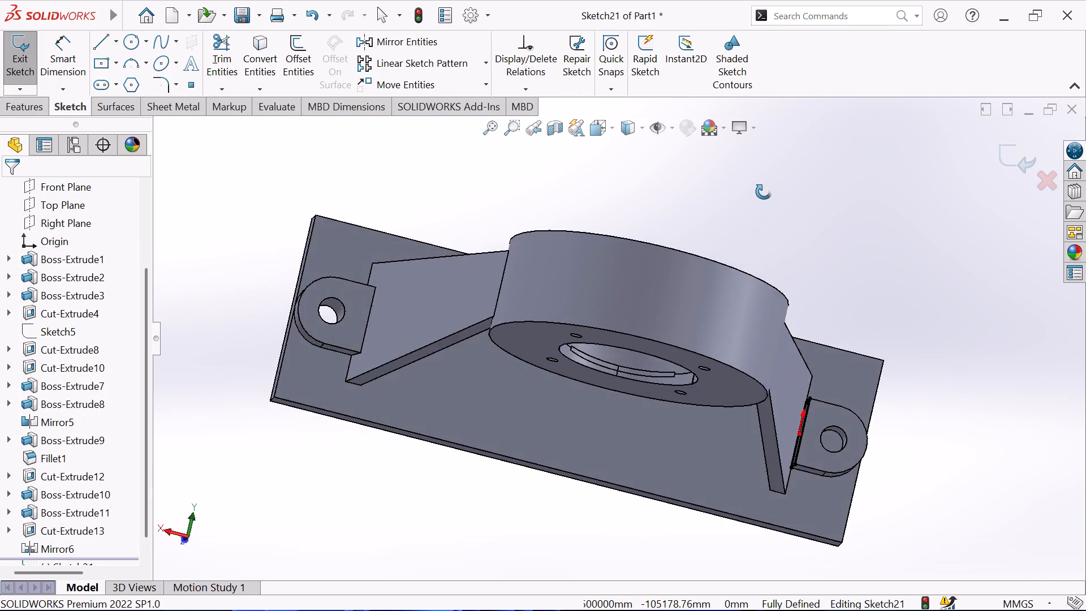
middle_click_drag(764, 192, 755, 192)
left_click(18, 106)
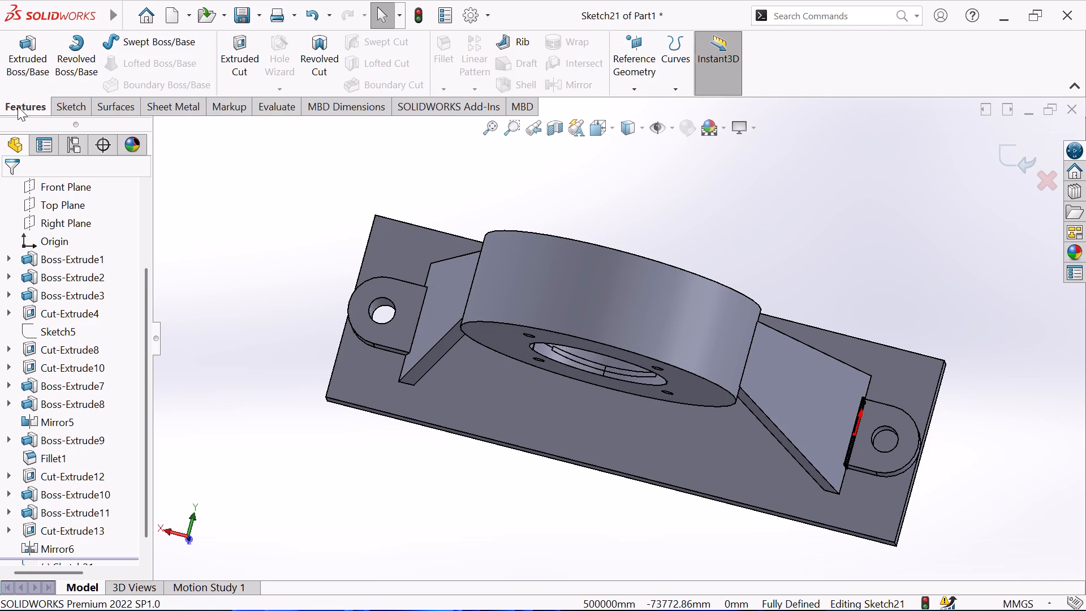
left_click(28, 66)
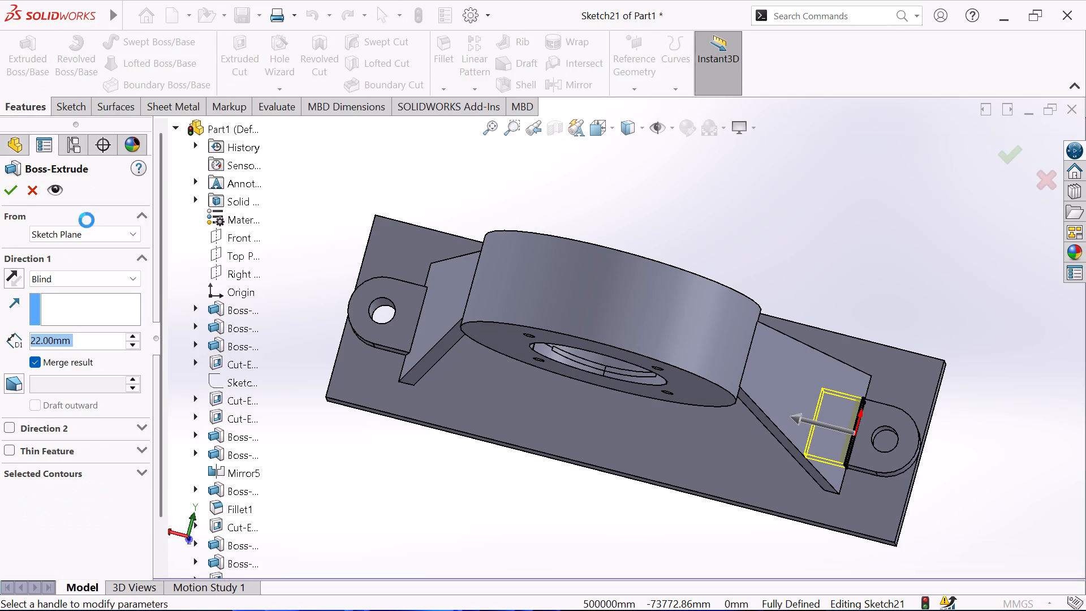
left_click(90, 279)
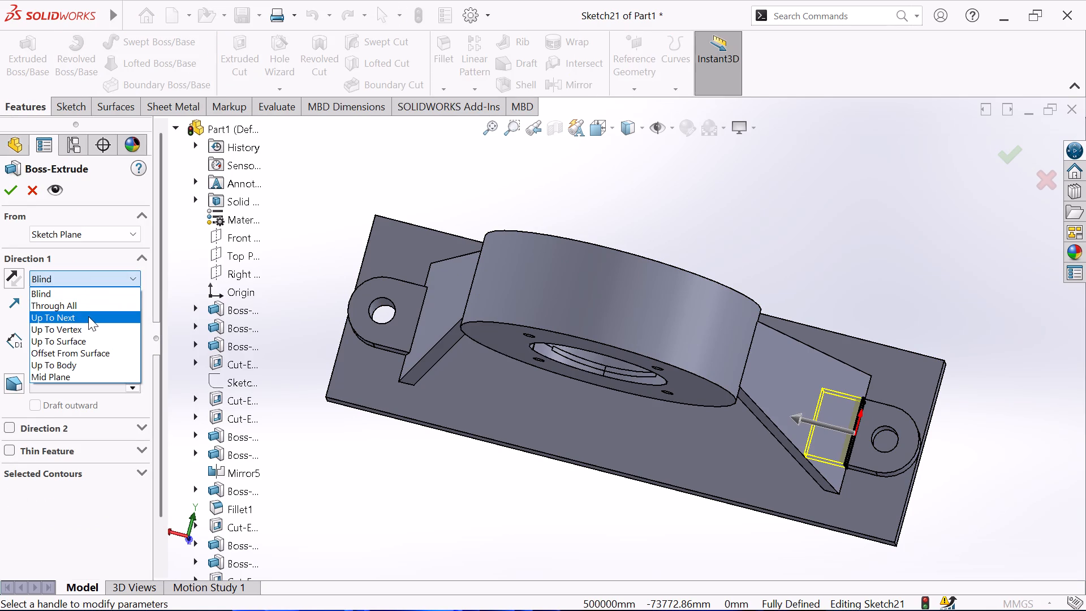
left_click(88, 316)
left_click(7, 191)
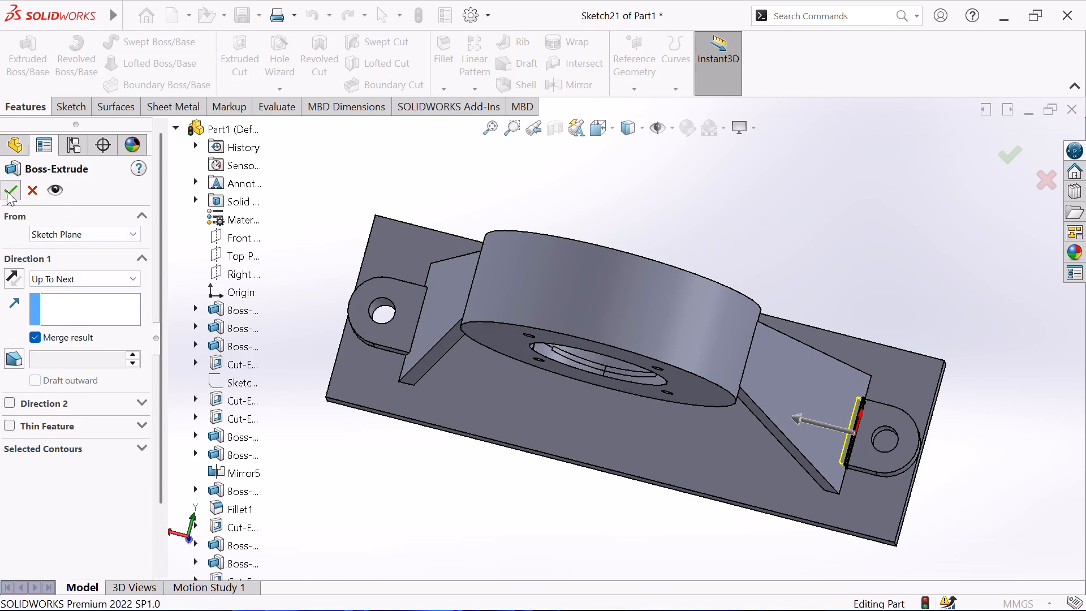
left_click(434, 487)
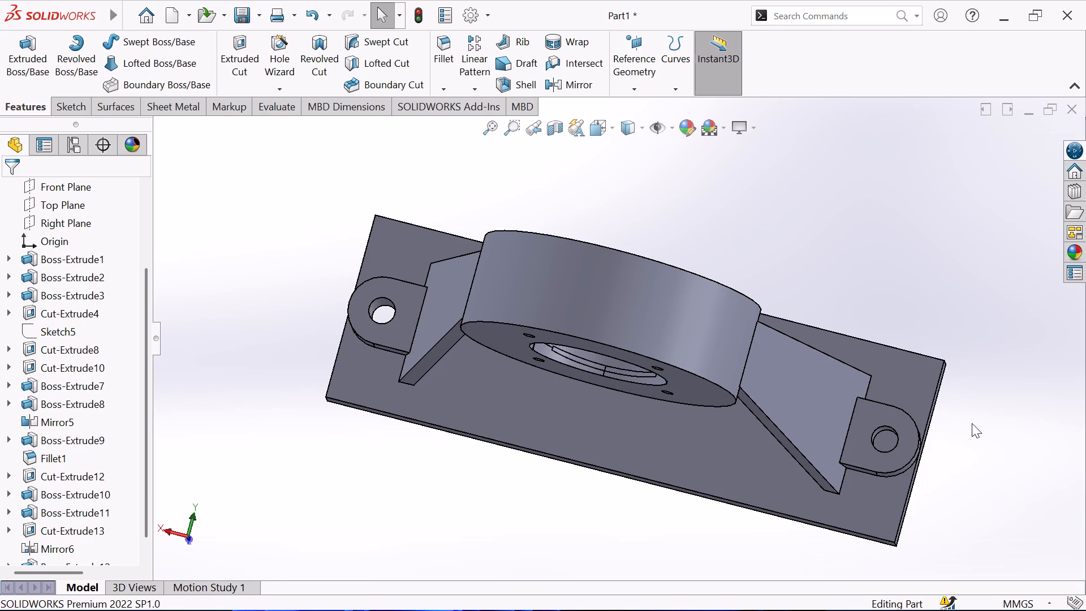
Start a sketch on the plate face inside the mirrored lug's hole and convert its circular outline into a sketch entity.
scroll(993, 440, "up", 3)
scroll(854, 437, "down", 3)
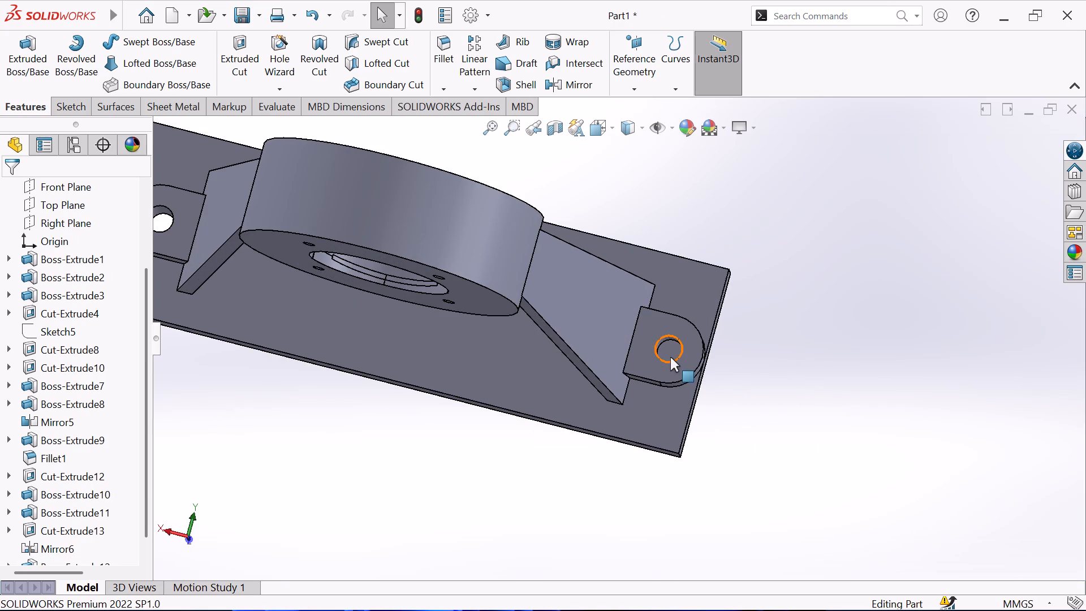
left_click(670, 353)
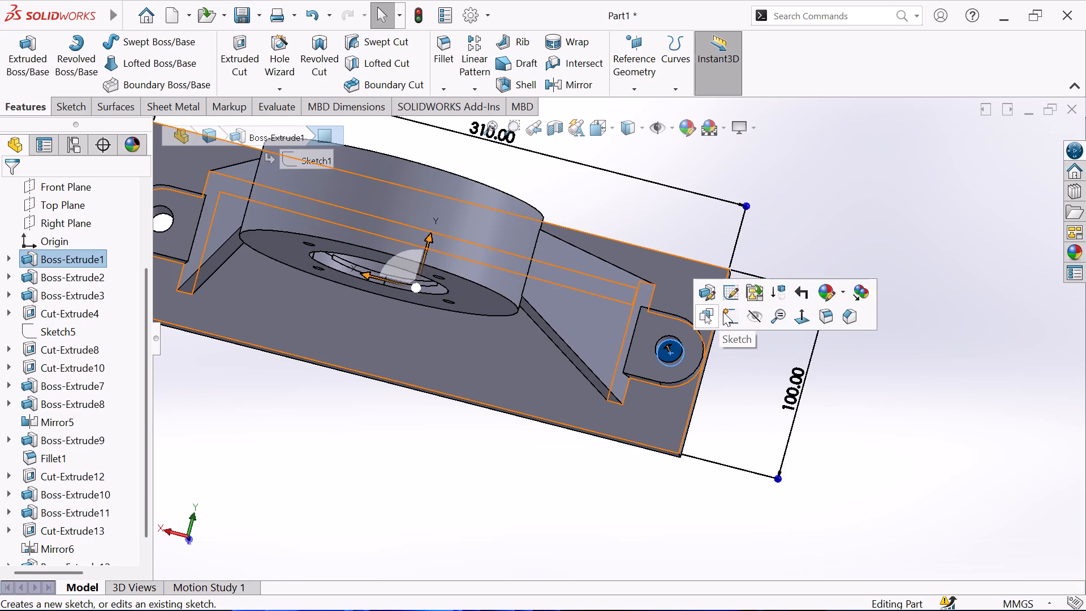
left_click(723, 312)
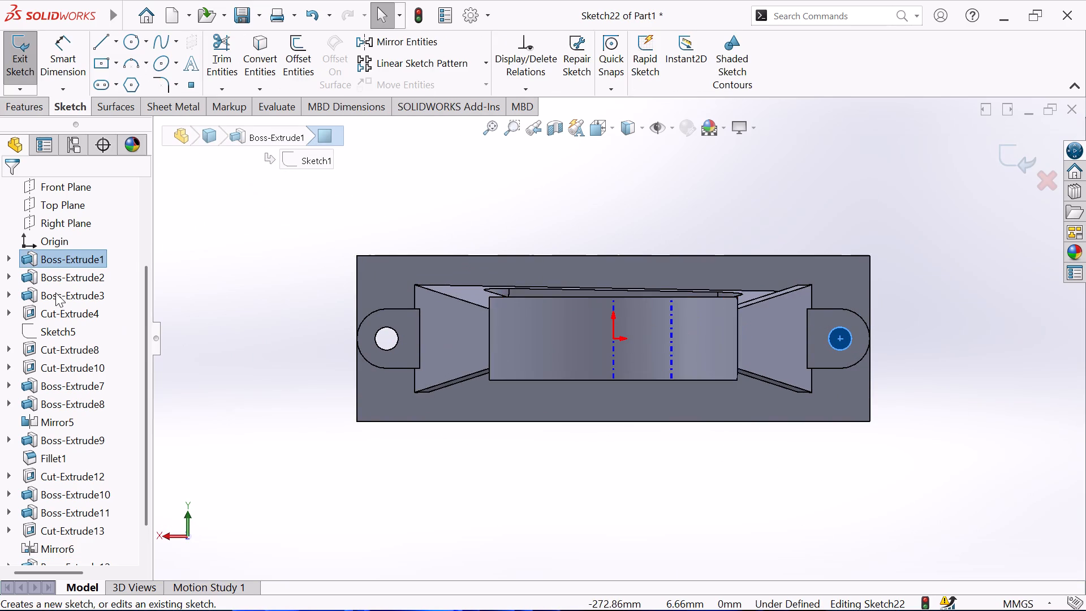
left_click(257, 55)
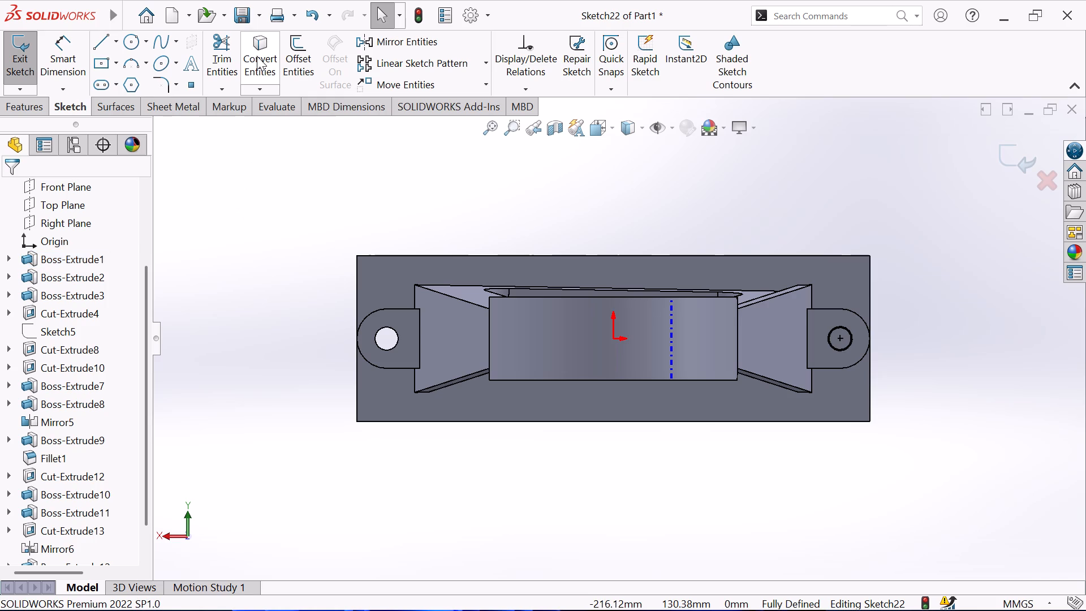
Cut-extrude the converted circle through the base plate with the Up To Next end condition.
left_click(26, 106)
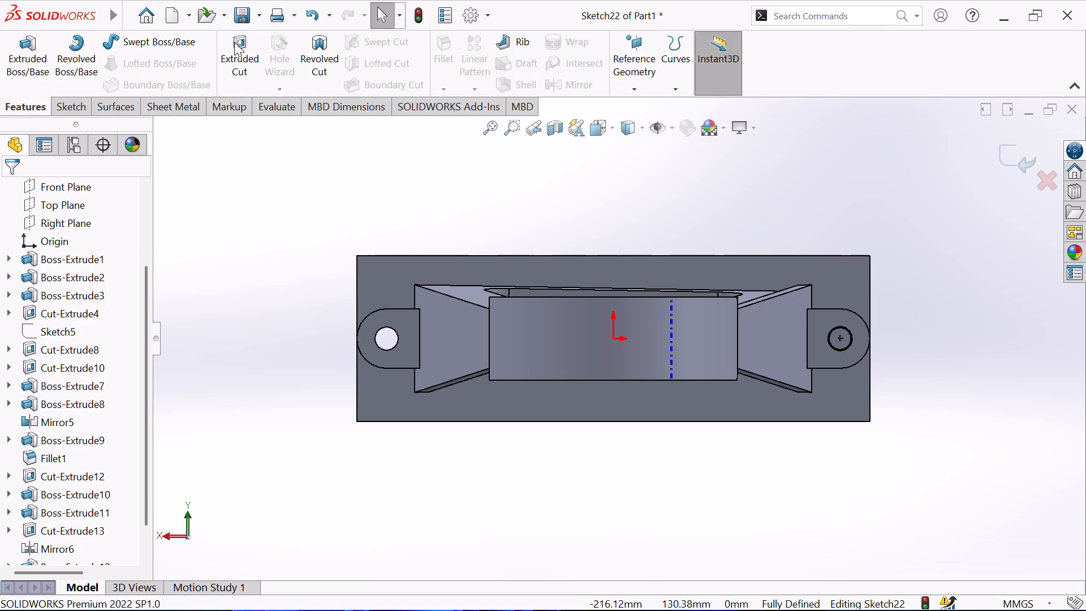
left_click(235, 41)
middle_click_drag(693, 216, 604, 270)
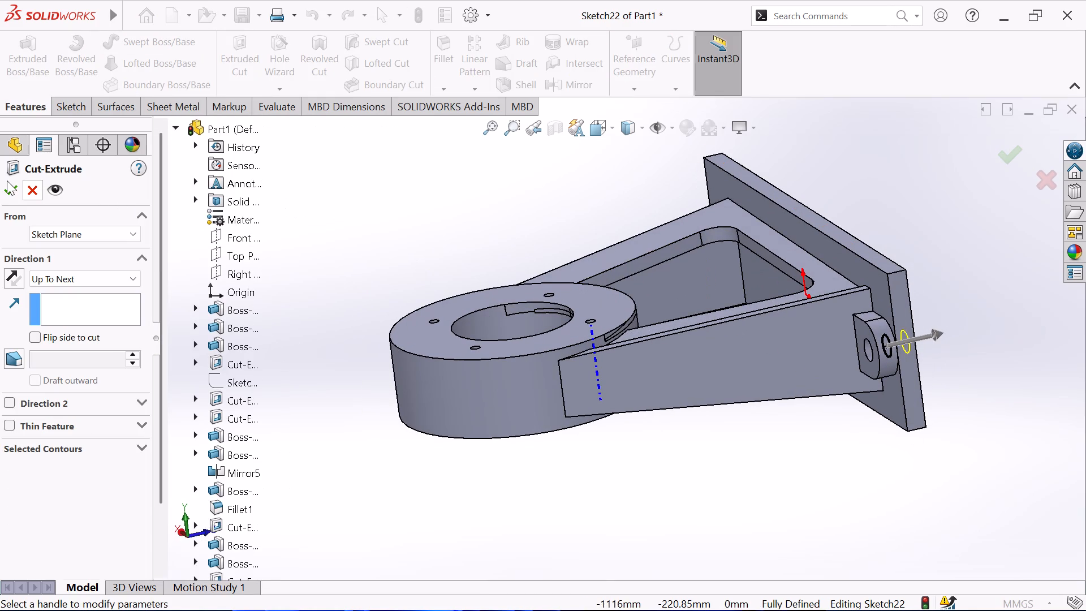
left_click(7, 184)
left_click(398, 240)
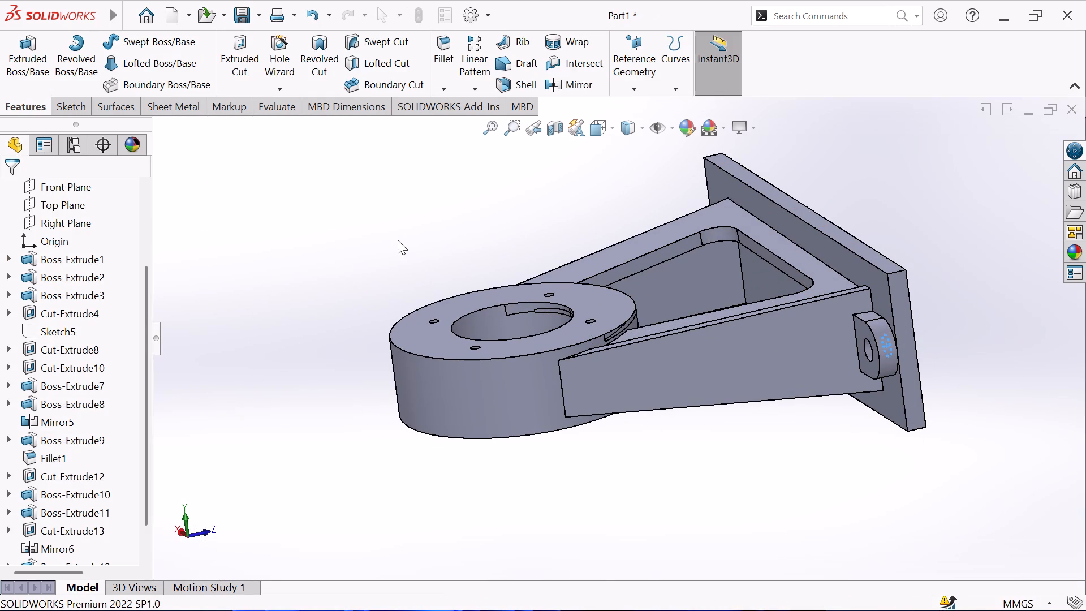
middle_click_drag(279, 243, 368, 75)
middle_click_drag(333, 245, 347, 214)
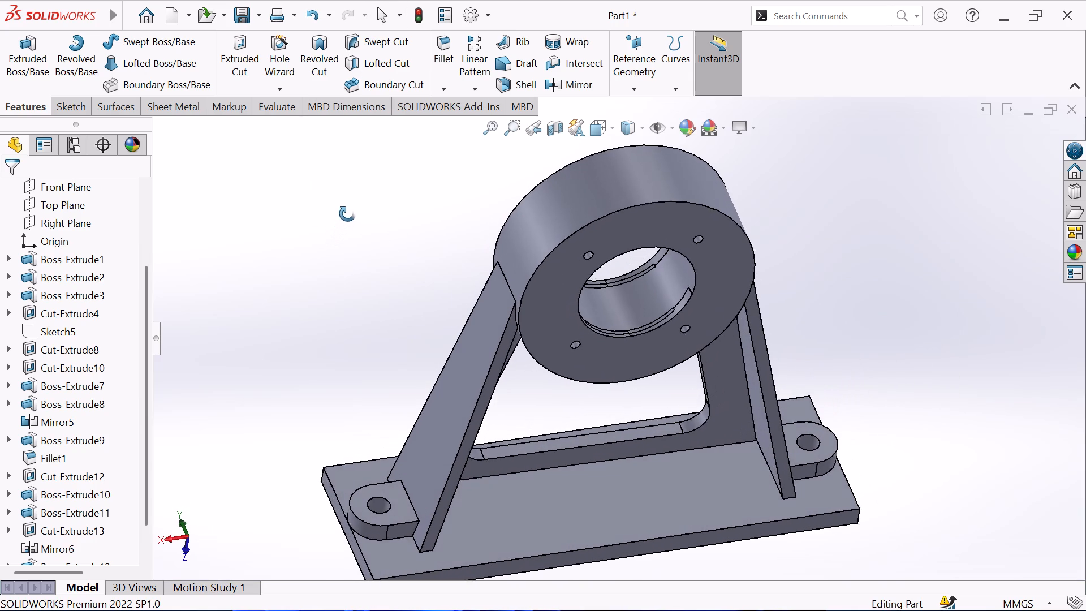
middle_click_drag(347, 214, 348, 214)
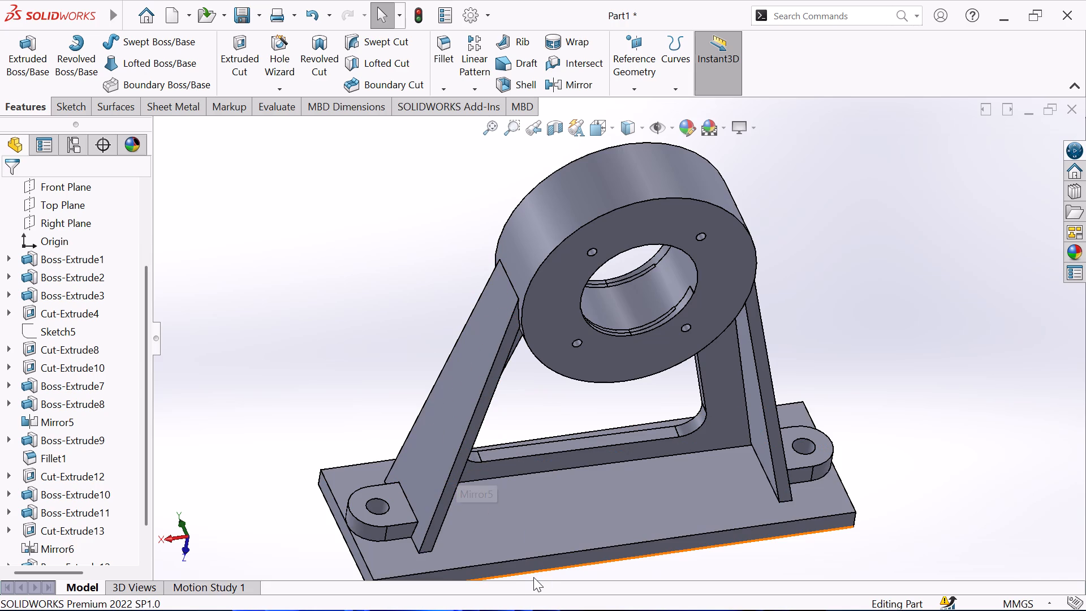
Examine the completed bracket from the front, back and sides, including both lugs, their holes and the ribs.
scroll(527, 588, "up", 2)
scroll(383, 420, "up", 2)
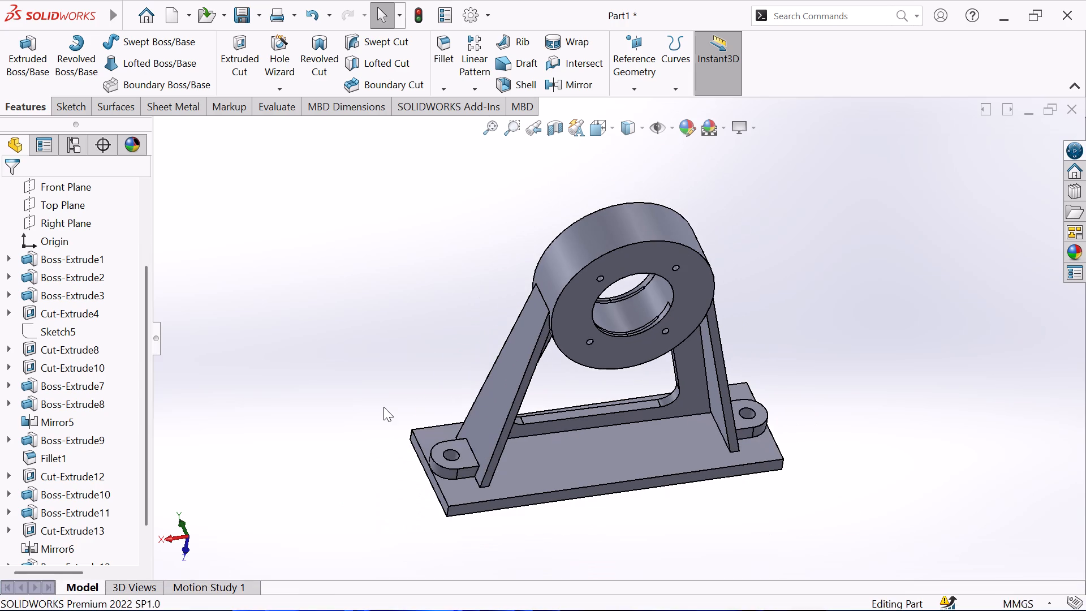
middle_click_drag(385, 405, 553, 518)
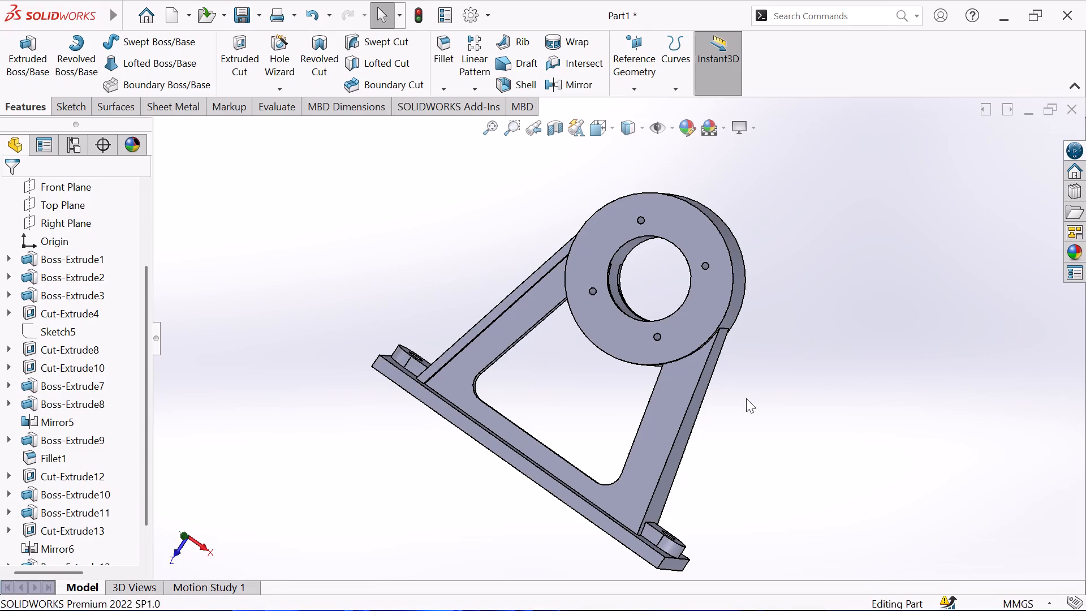
scroll(746, 398, "down", 1)
middle_click_drag(689, 345, 640, 280)
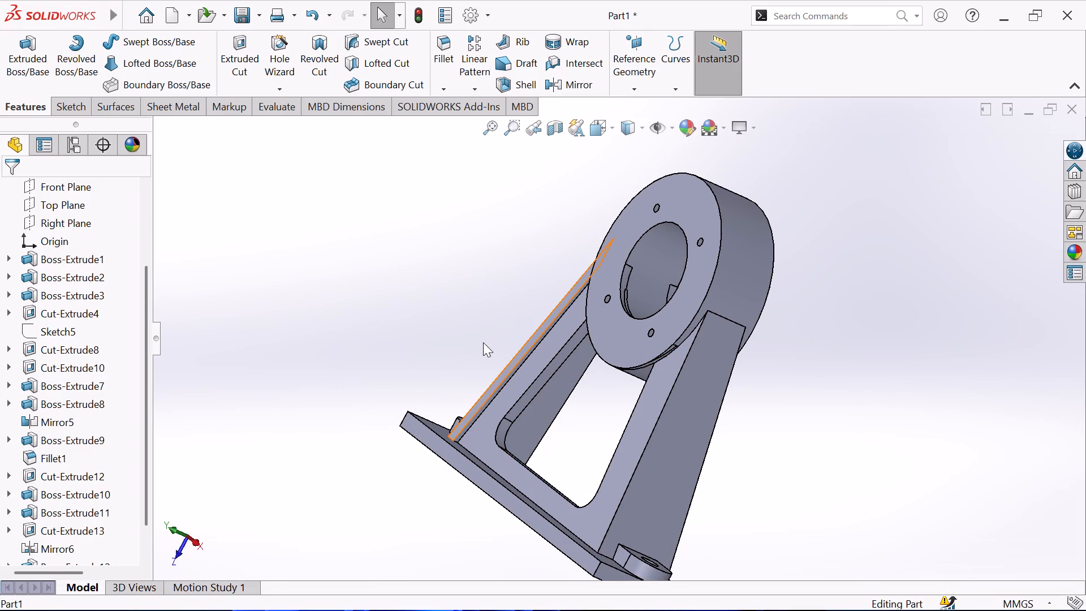
middle_click_drag(472, 329, 472, 329)
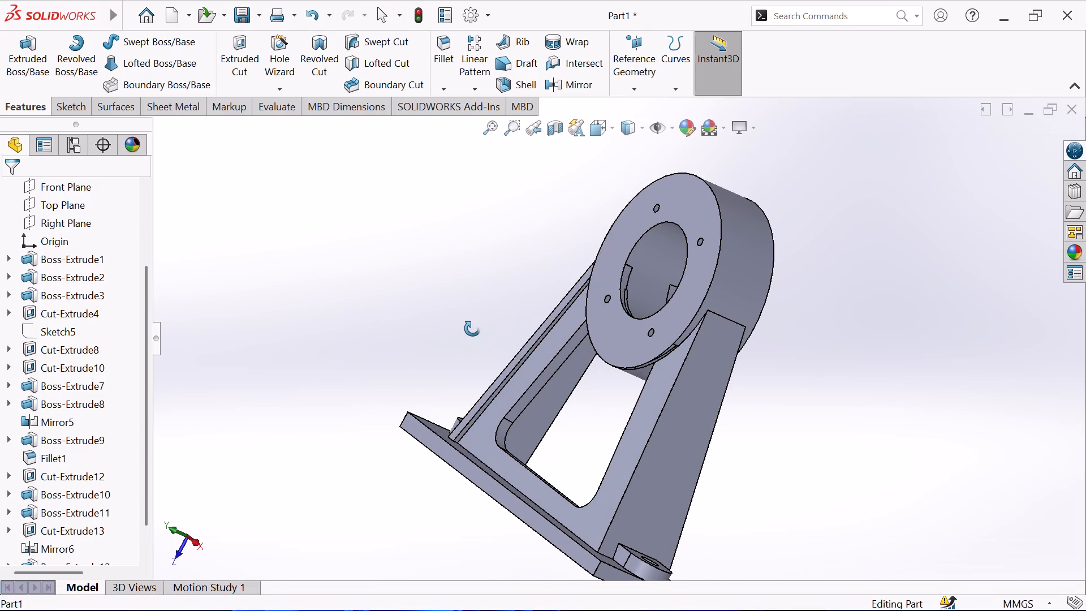
middle_click_drag(472, 329, 423, 498)
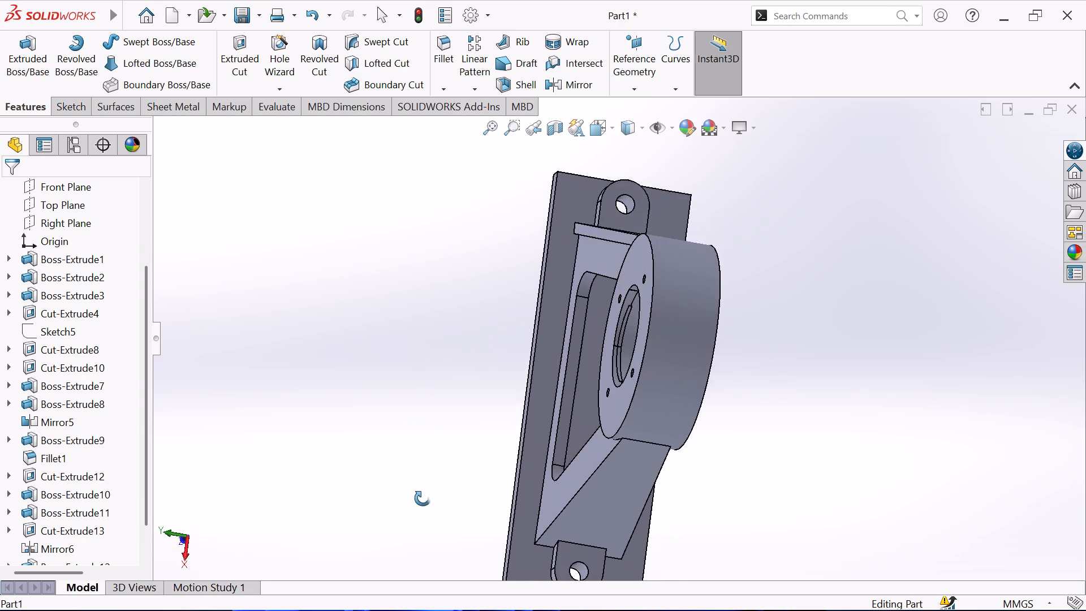
middle_click_drag(423, 498, 423, 549)
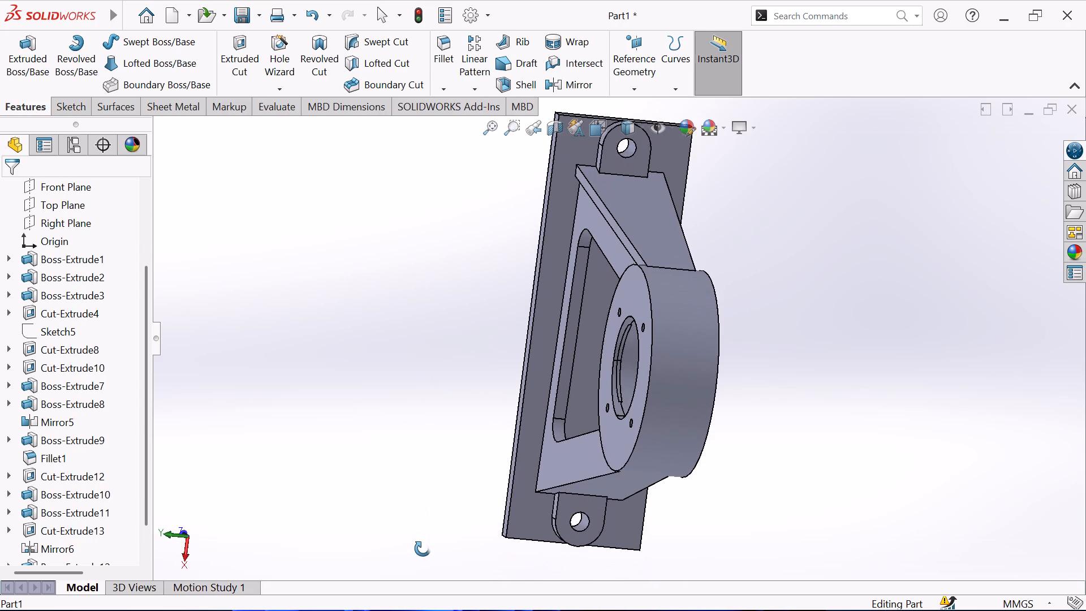
middle_click_drag(423, 549, 444, 459)
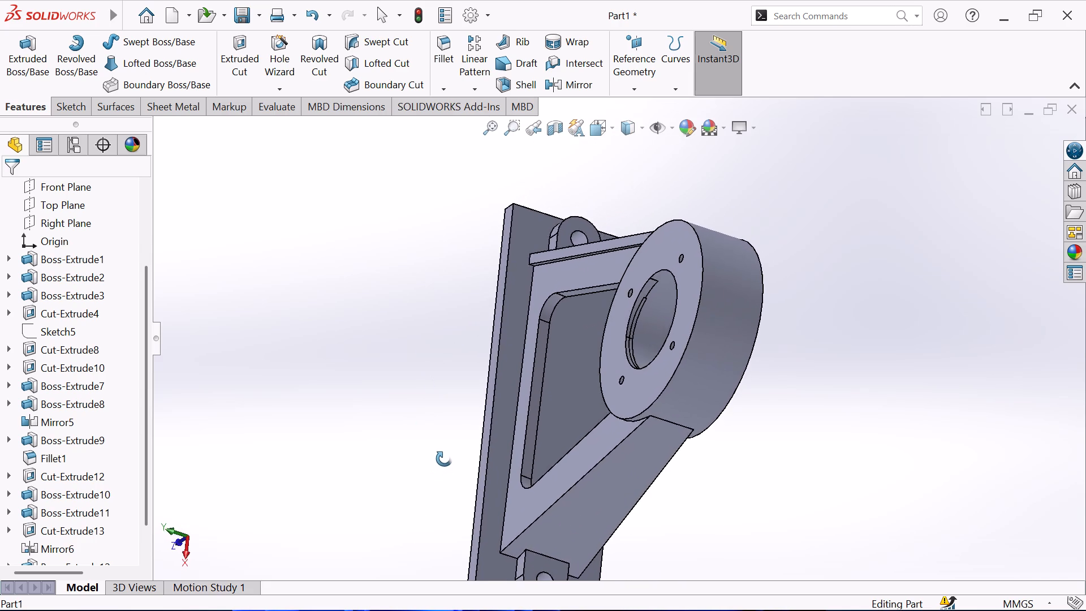
middle_click_drag(444, 459, 412, 348)
middle_click(410, 347)
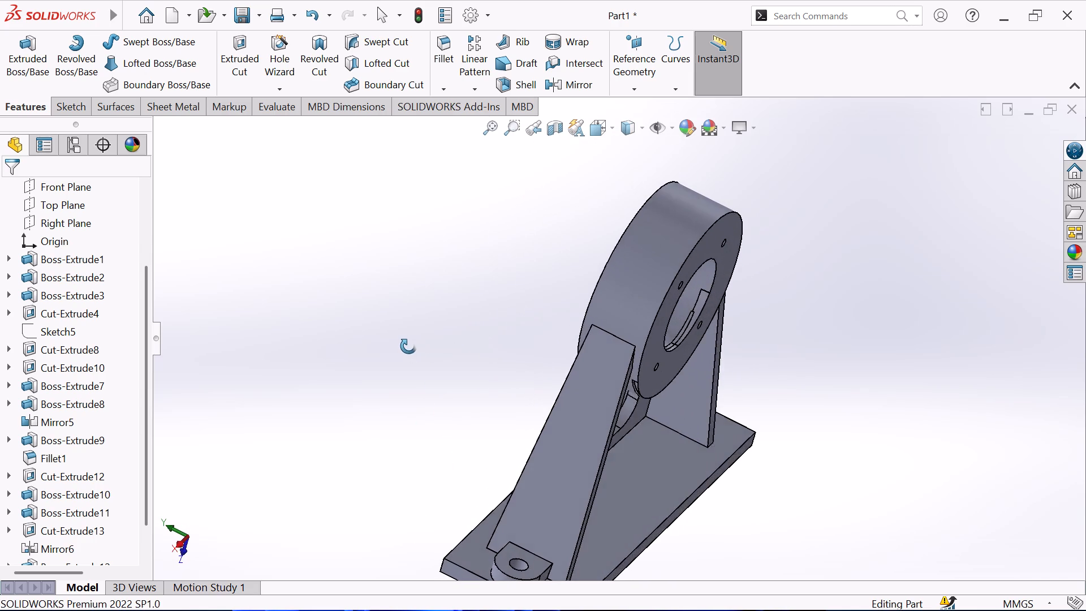
middle_click_drag(408, 346, 374, 304)
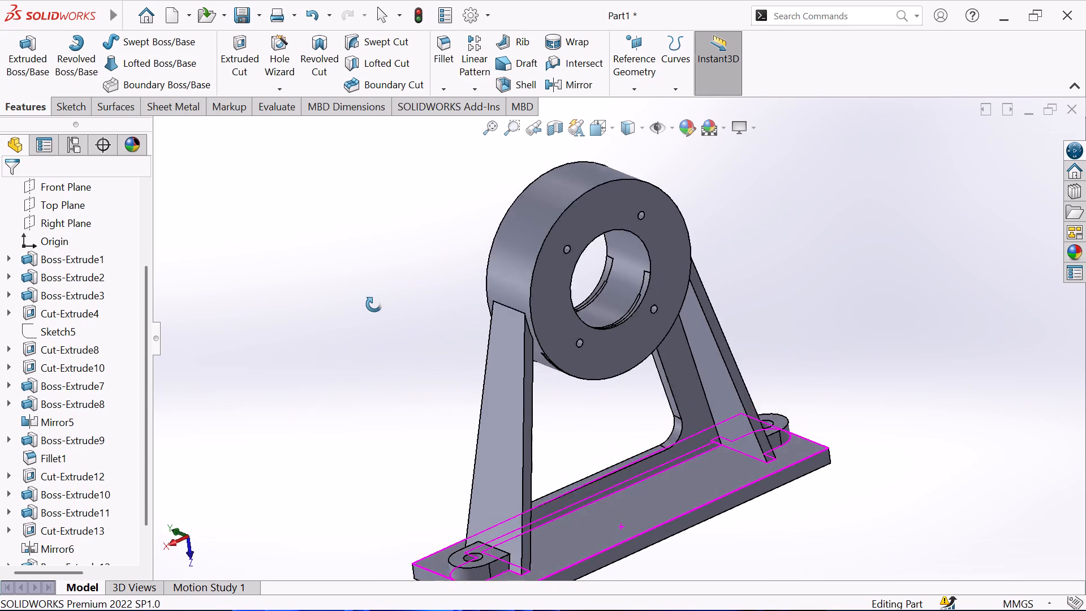
middle_click_drag(374, 304, 473, 358)
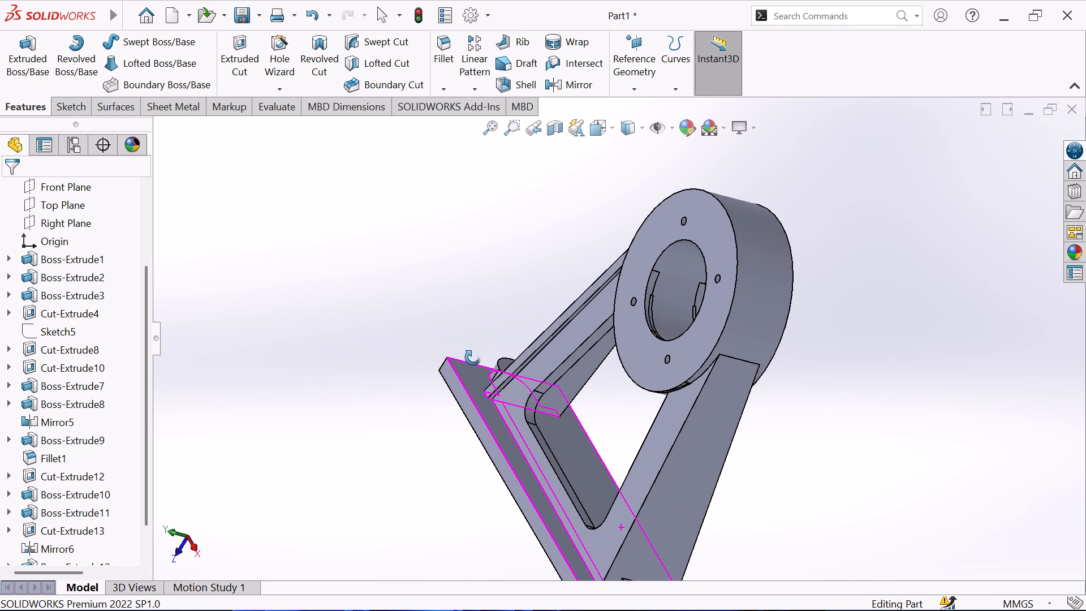
middle_click_drag(473, 358, 474, 358)
Inspect the junction between the rib edge and the web face up close, checking both faces and the overall bracket.
scroll(584, 343, "down", 3)
middle_click_drag(495, 275, 502, 255)
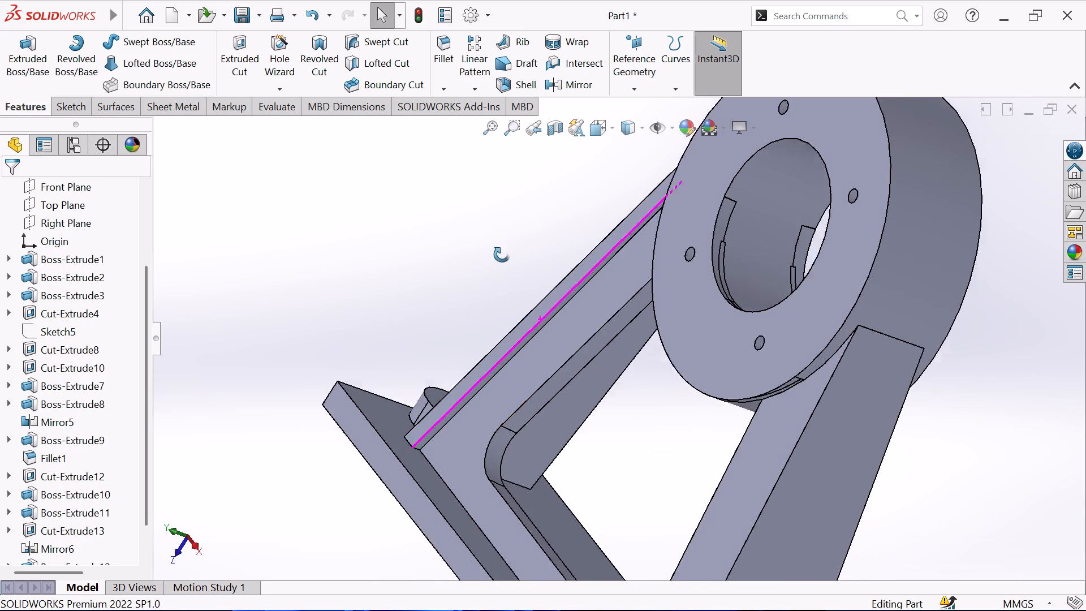
middle_click_drag(502, 255, 529, 220)
scroll(559, 305, "up", 1)
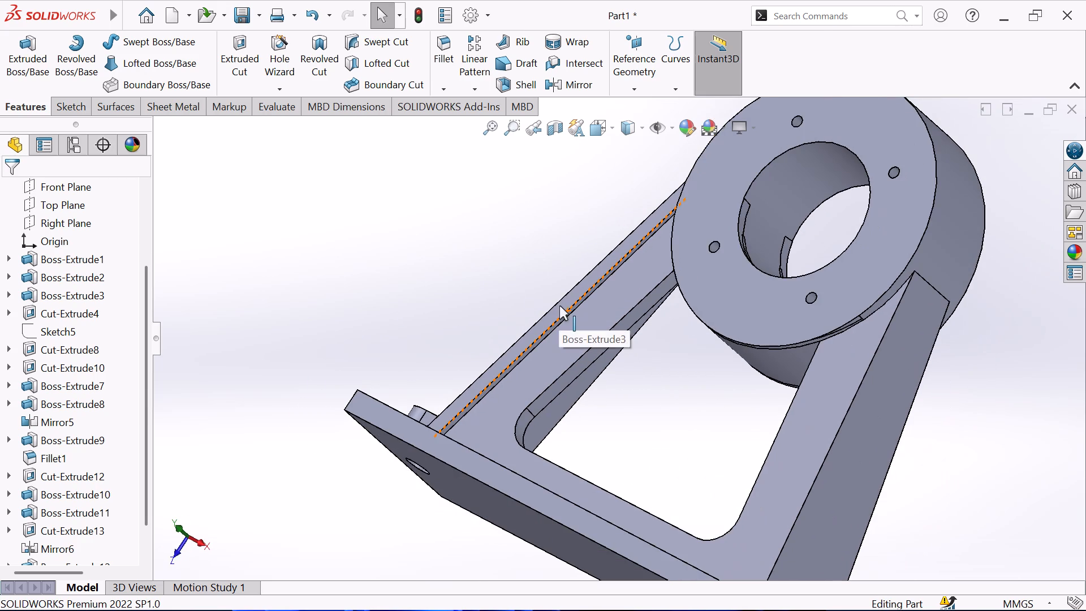
scroll(562, 384, "up", 2)
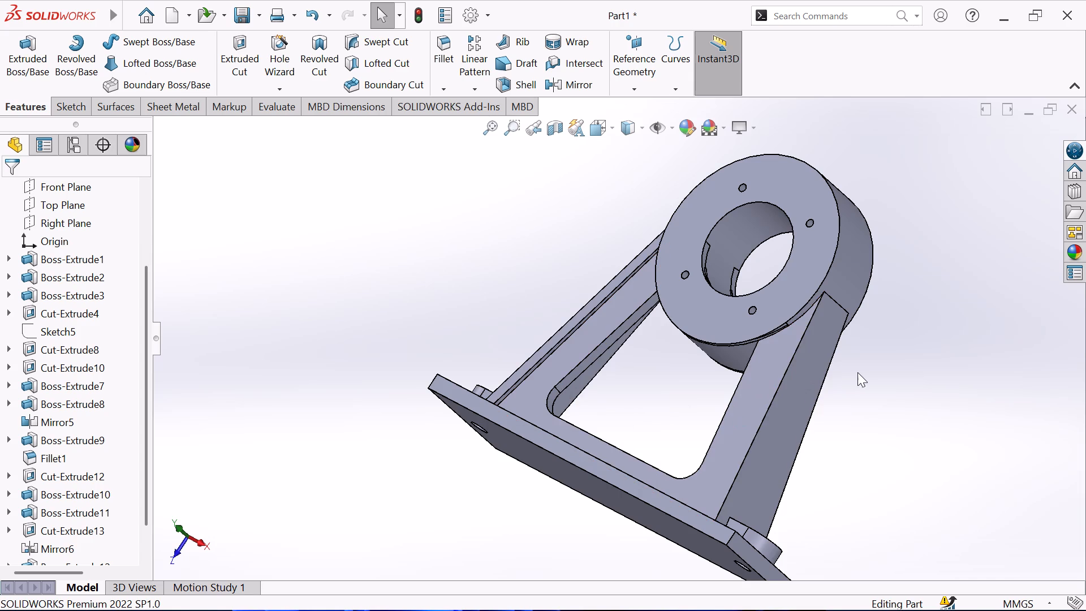
middle_click_drag(859, 372, 813, 423)
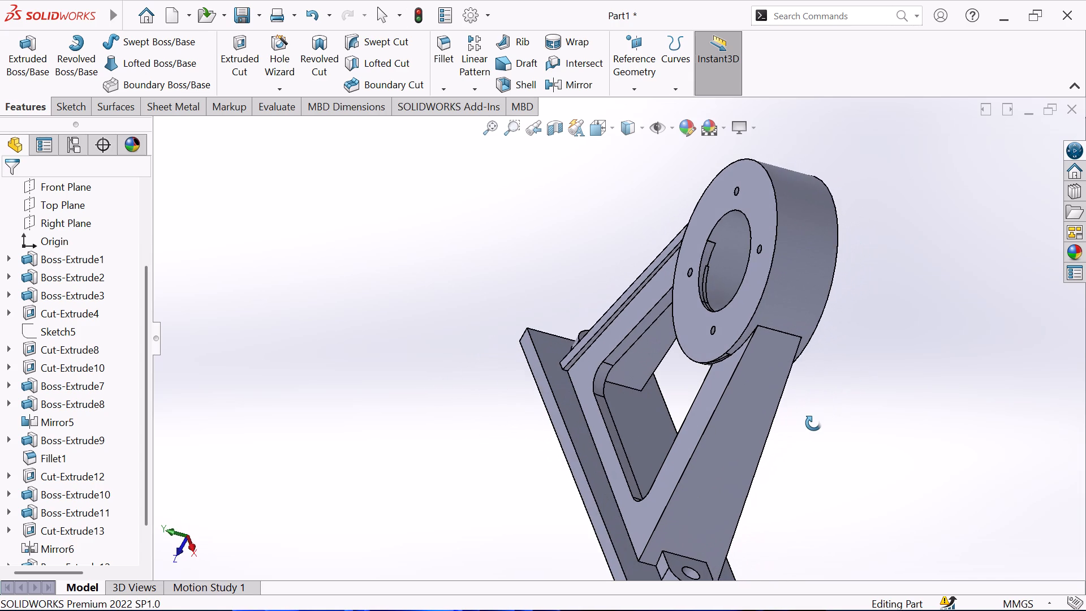
middle_click_drag(813, 423, 813, 424)
scroll(632, 334, "down", 2)
middle_click_drag(627, 308, 735, 371)
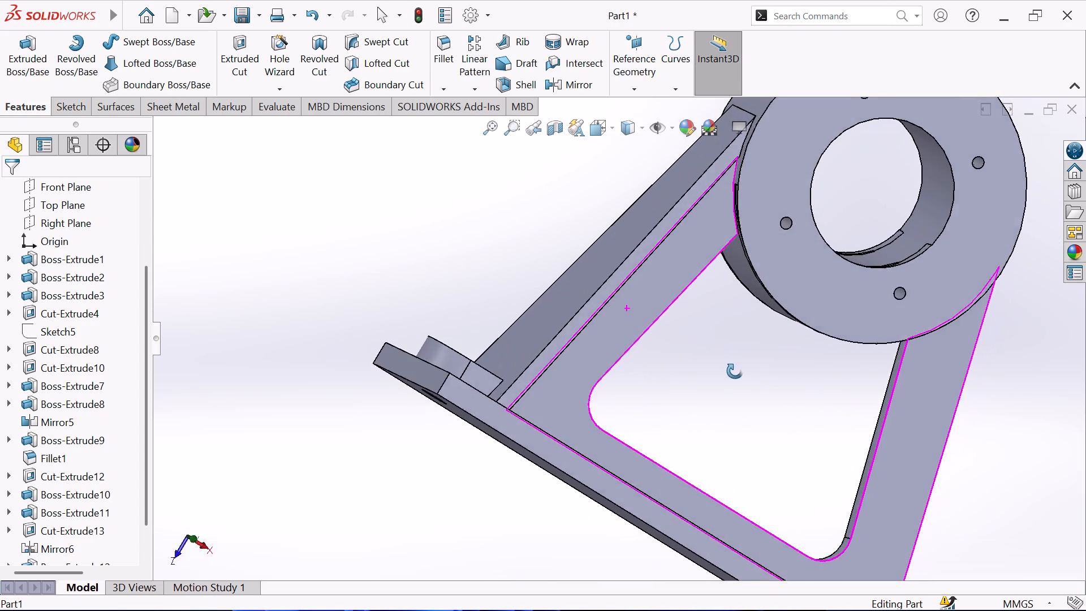
middle_click_drag(735, 371, 755, 405)
middle_click(755, 405)
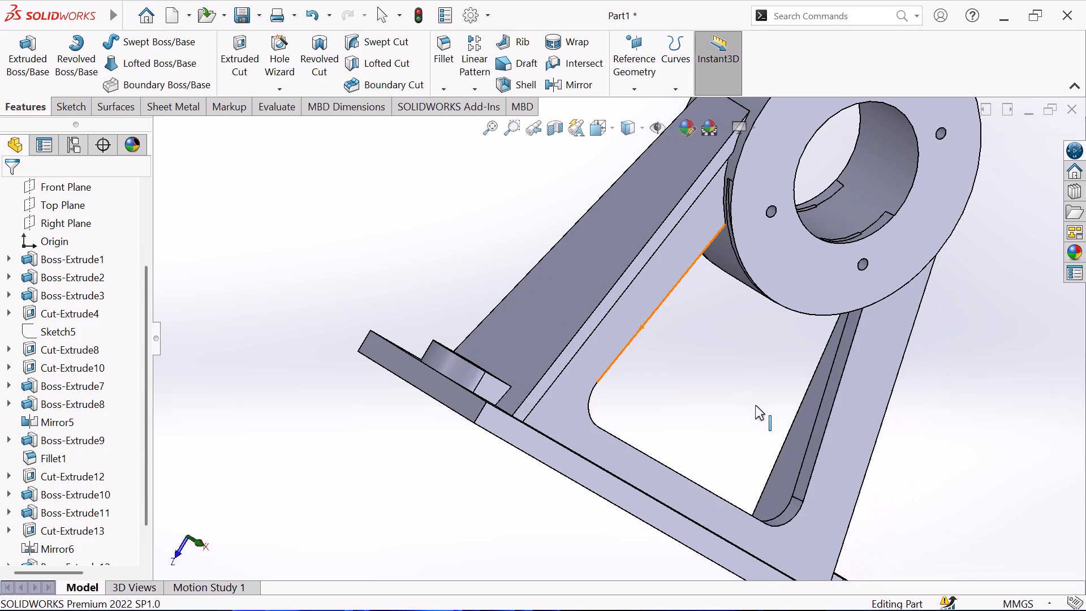
left_click(604, 308)
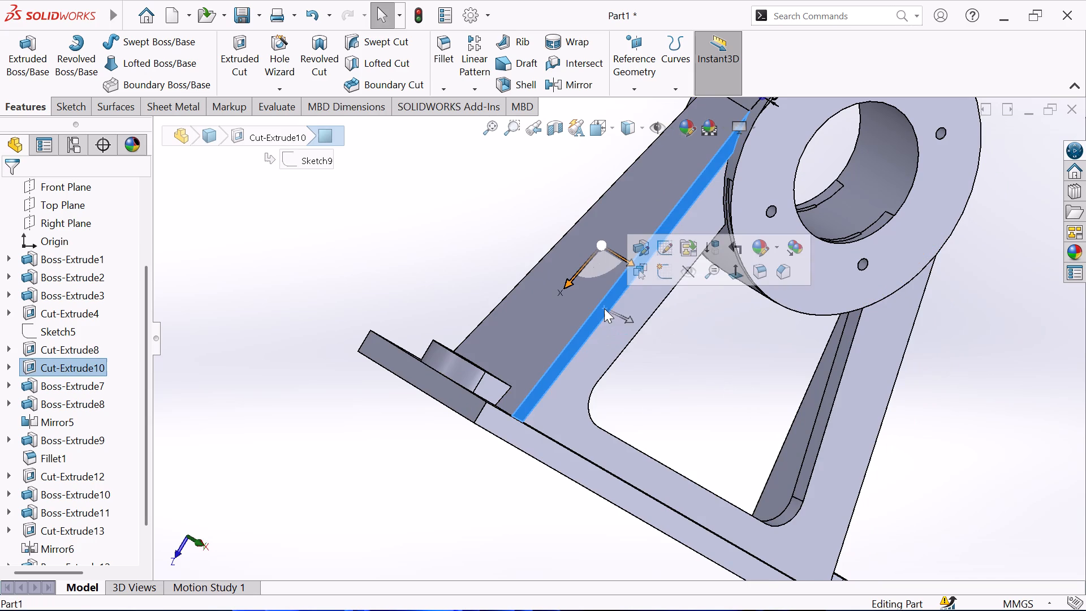
scroll(684, 323, "up", 2)
middle_click_drag(708, 320, 671, 290)
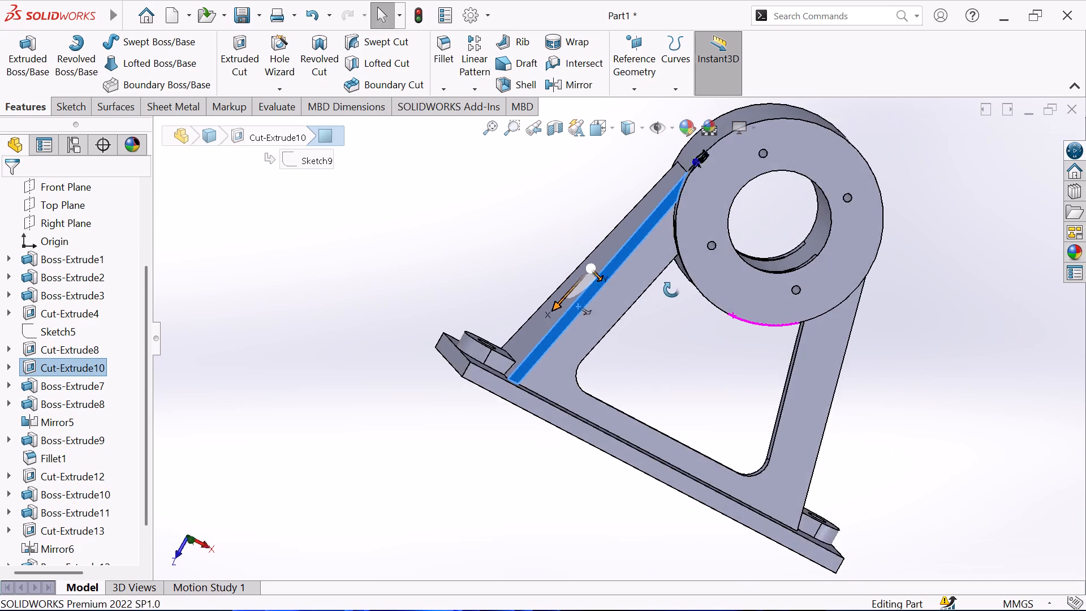
middle_click_drag(671, 290, 609, 283)
middle_click(606, 285)
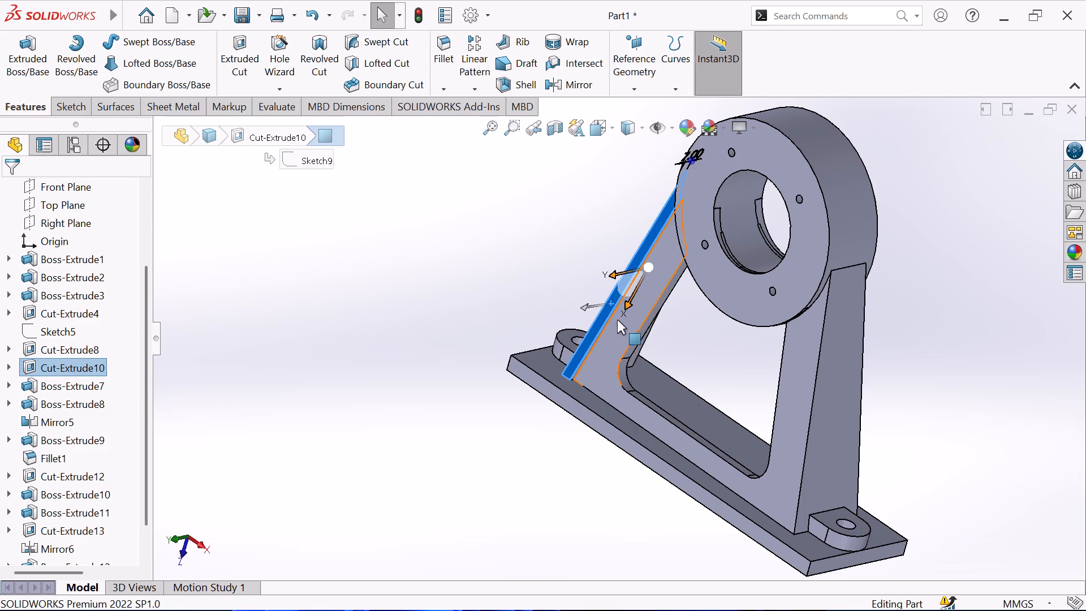
left_click(619, 323)
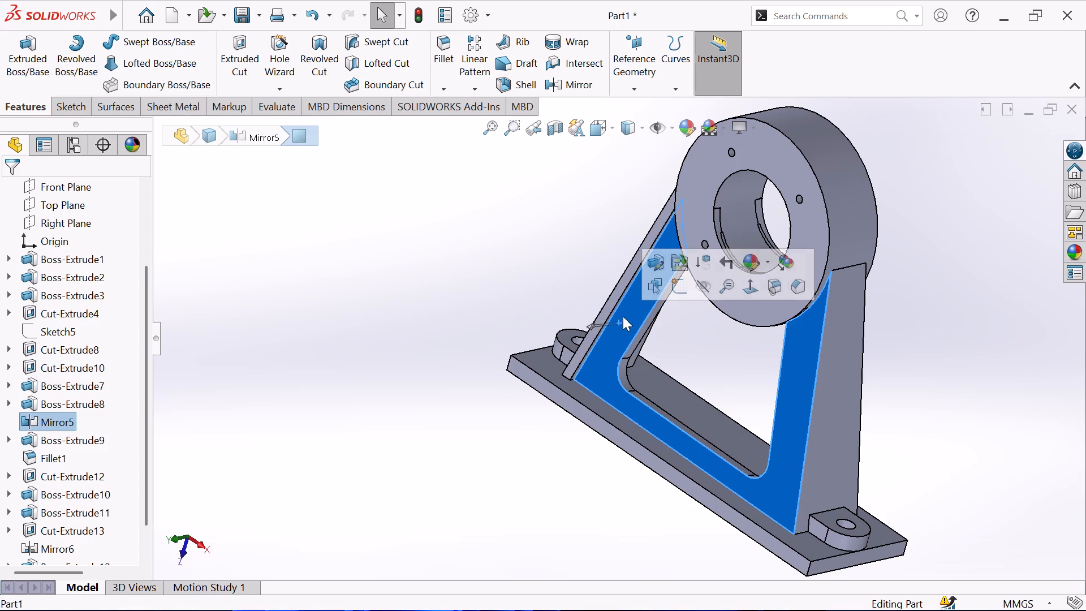
left_click(532, 247)
scroll(801, 324, "up", 2)
middle_click_drag(886, 309, 817, 217)
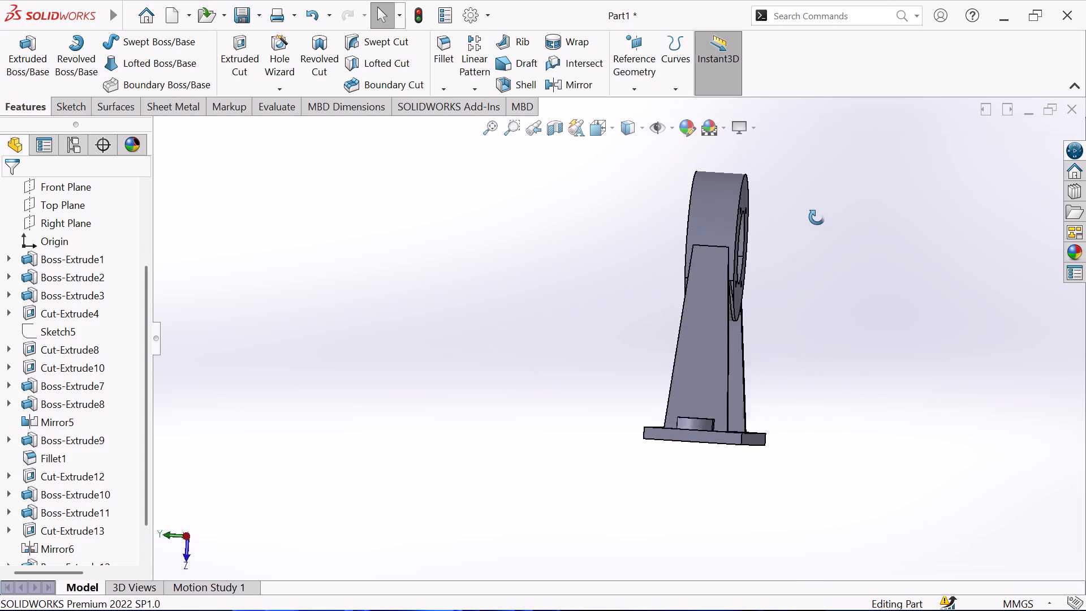
middle_click_drag(817, 217, 678, 272)
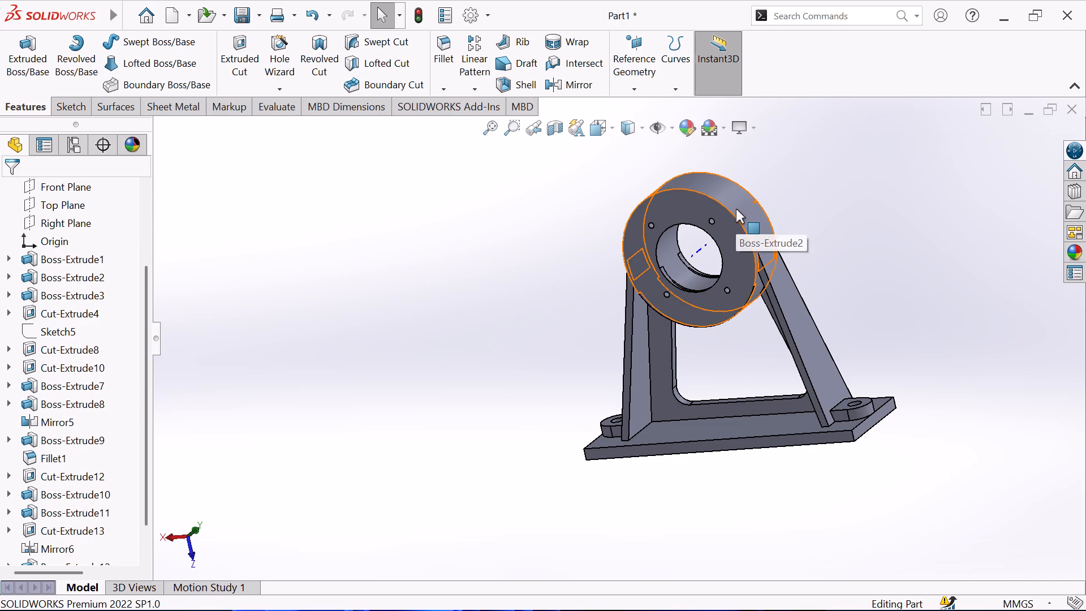
Save the part in the solid modiling folder under the file name "part design".
key("ctrl+s")
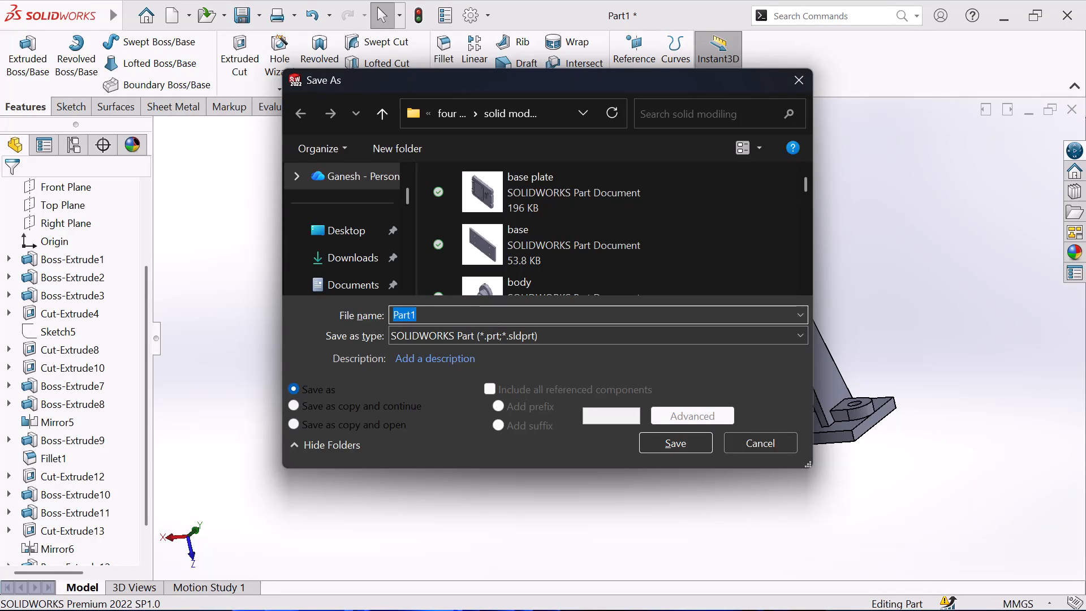
left_click(445, 316)
left_click(445, 316)
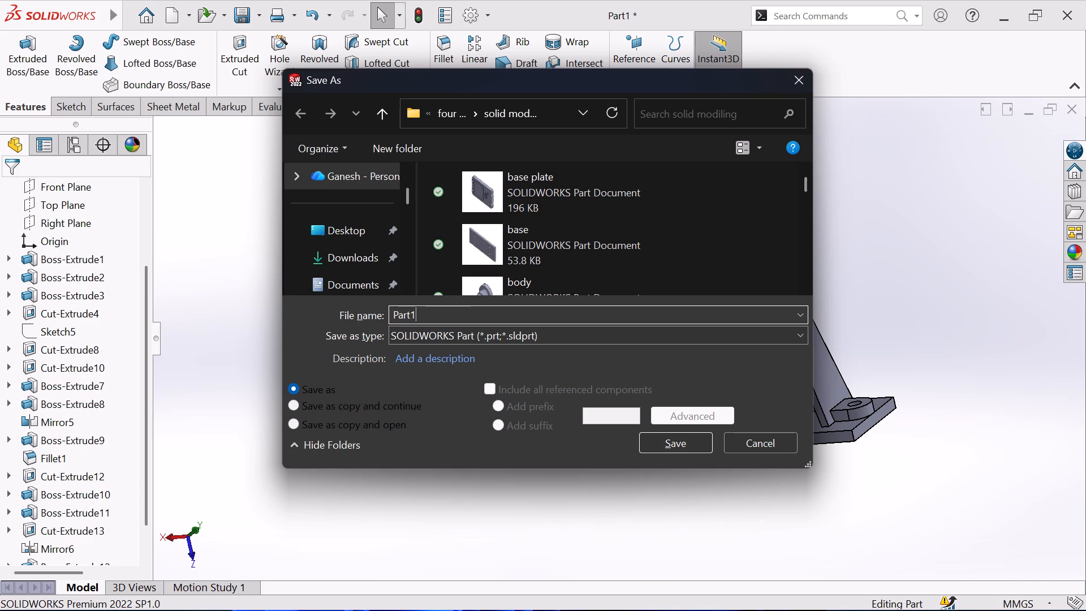
left_click(444, 315)
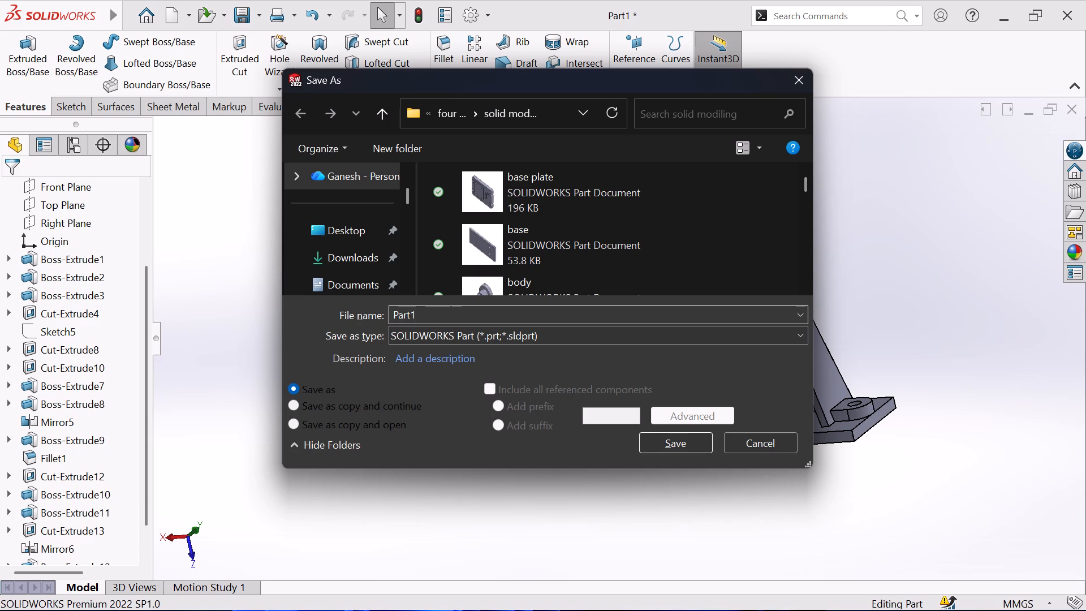
double_click(438, 316)
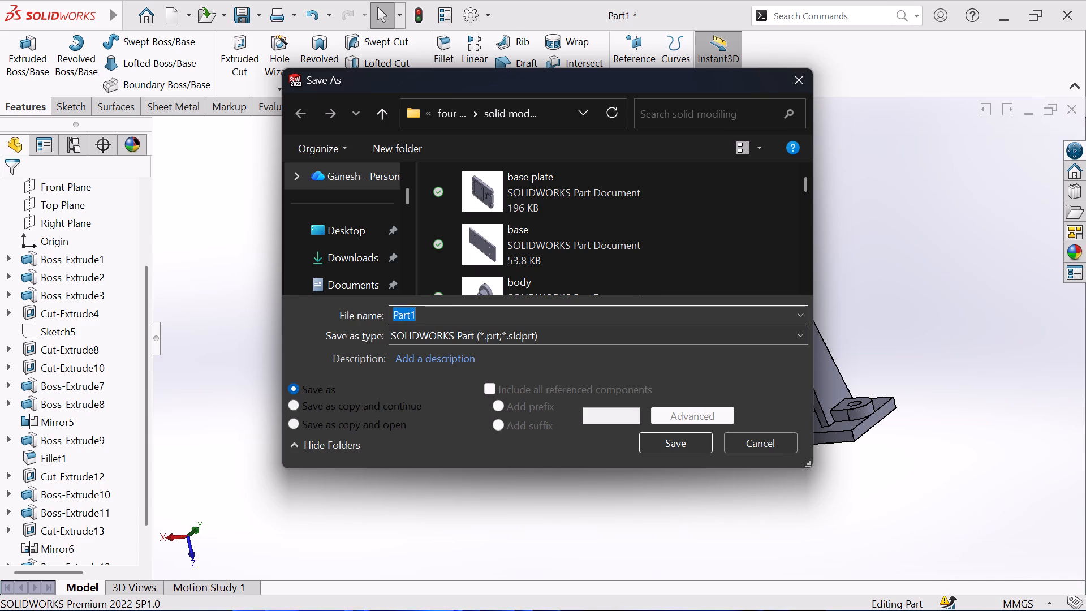
key("p")
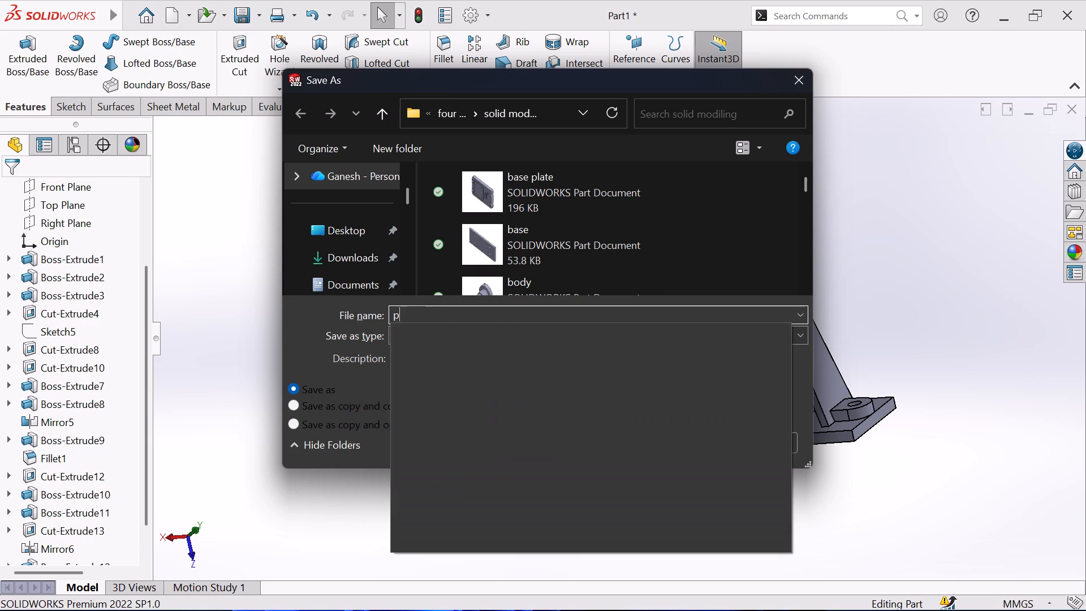
key("a")
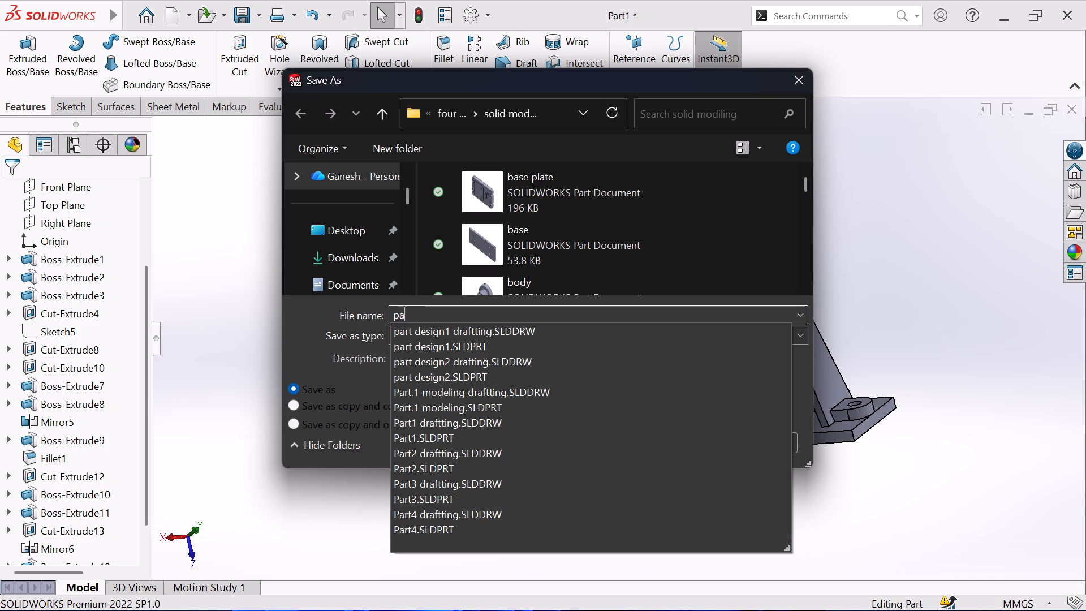
type("rt desihn")
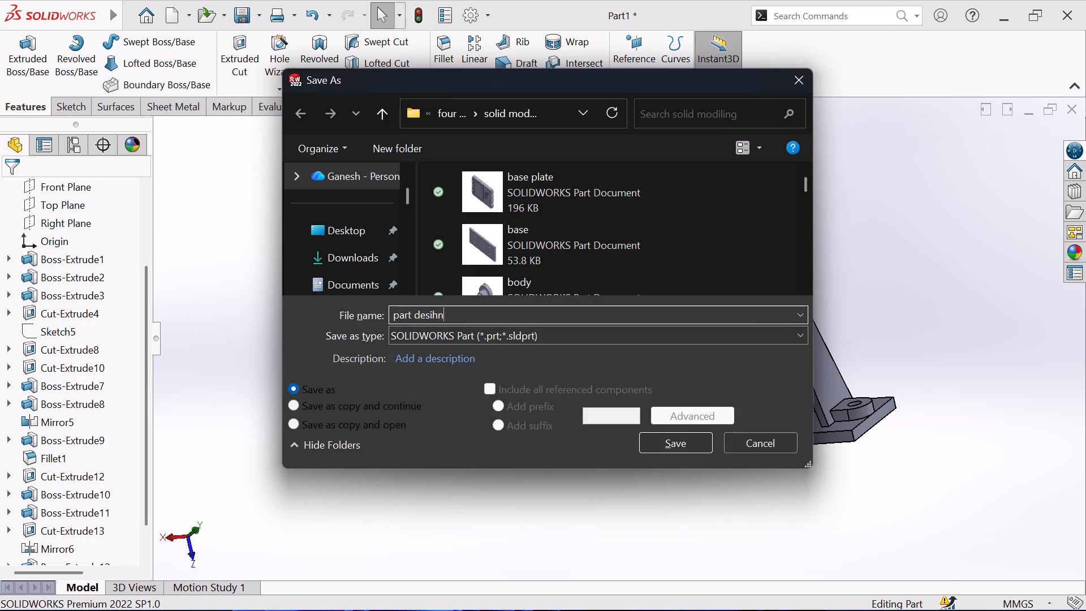
key("BackSpace")
key("BackSpace")
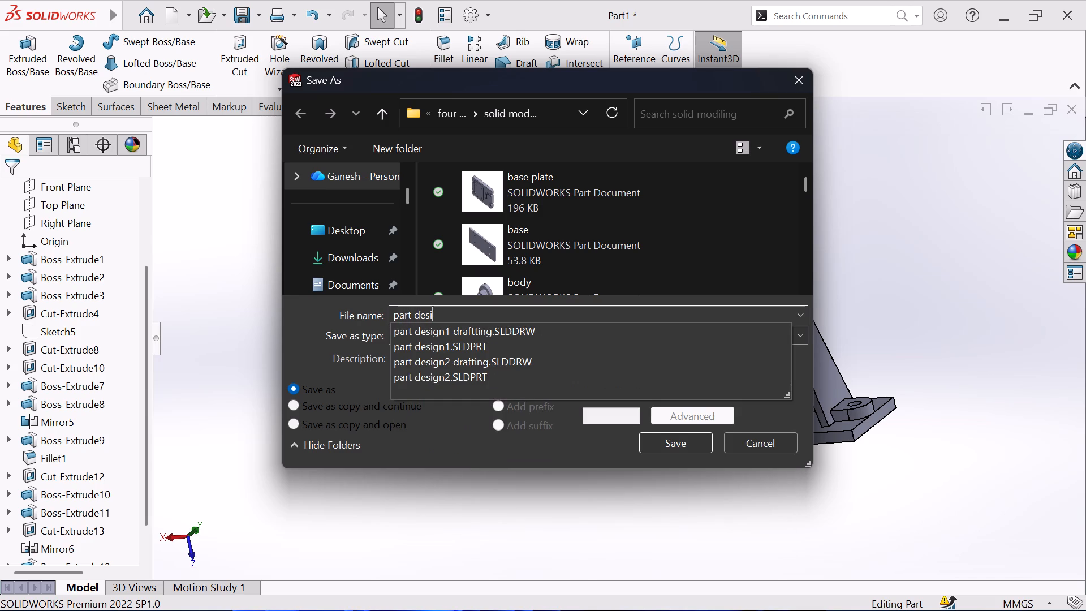
type("gn")
key("Return")
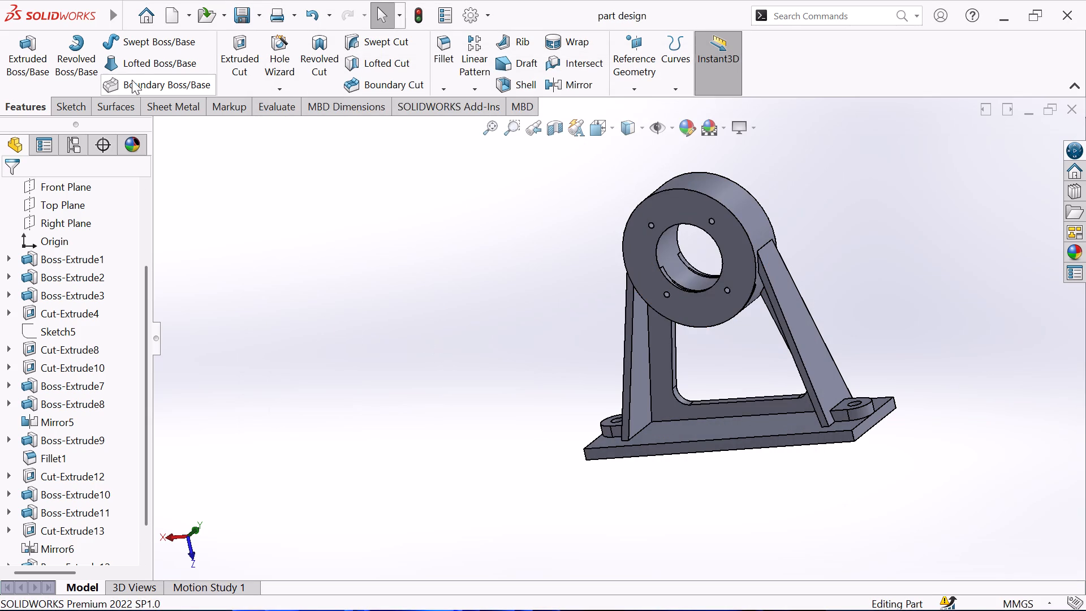
Make a drawing from the bracket part on a standard A3 (ISO) sheet.
left_click(118, 16)
left_click(119, 12)
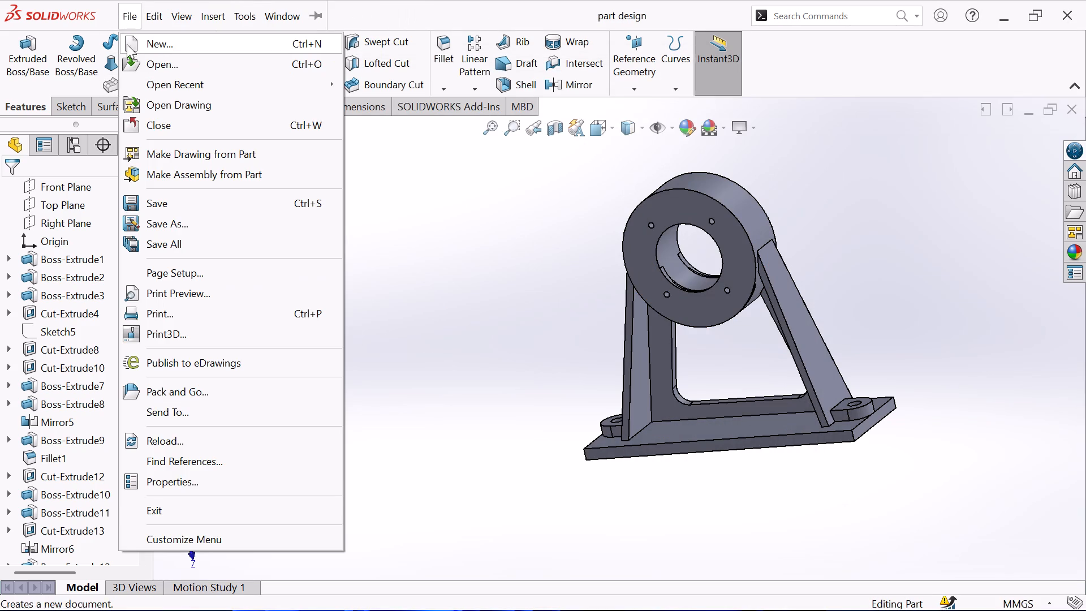
left_click(167, 156)
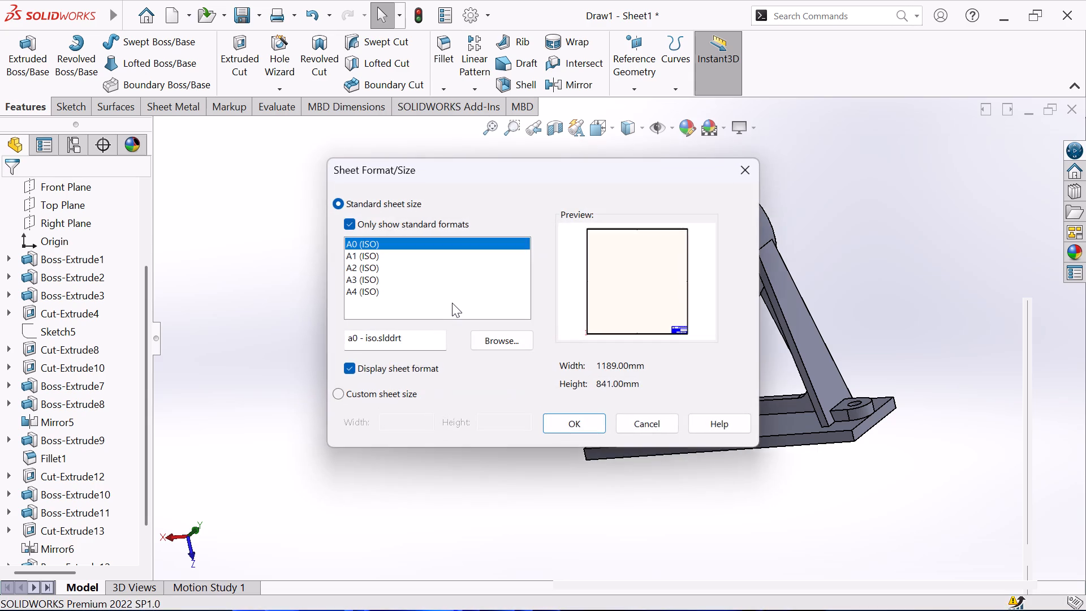
left_click(356, 278)
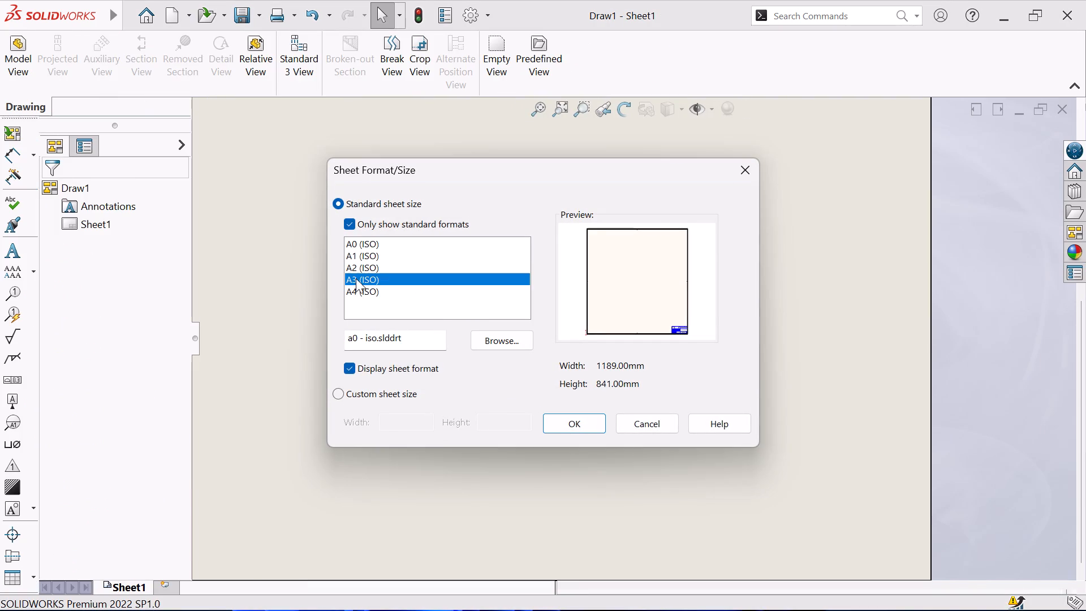
left_click(563, 418)
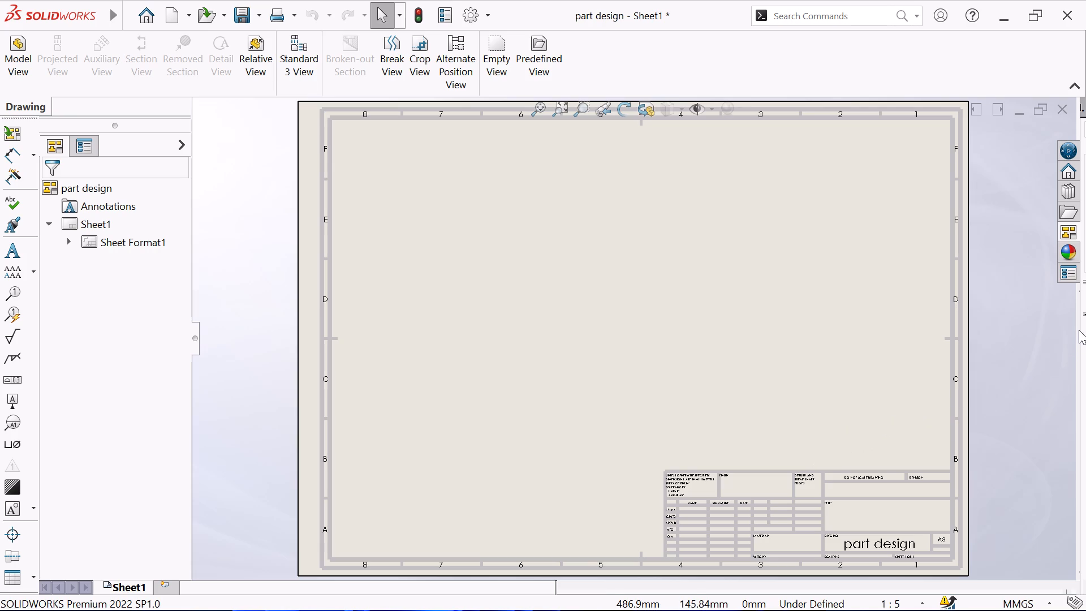
Place the (A) Top view of the bracket from the View Palette near the centre of the sheet, right of the middle.
left_click_drag(1082, 324, 964, 331)
scroll(1006, 404, "up", 3)
scroll(1006, 404, "down", 3)
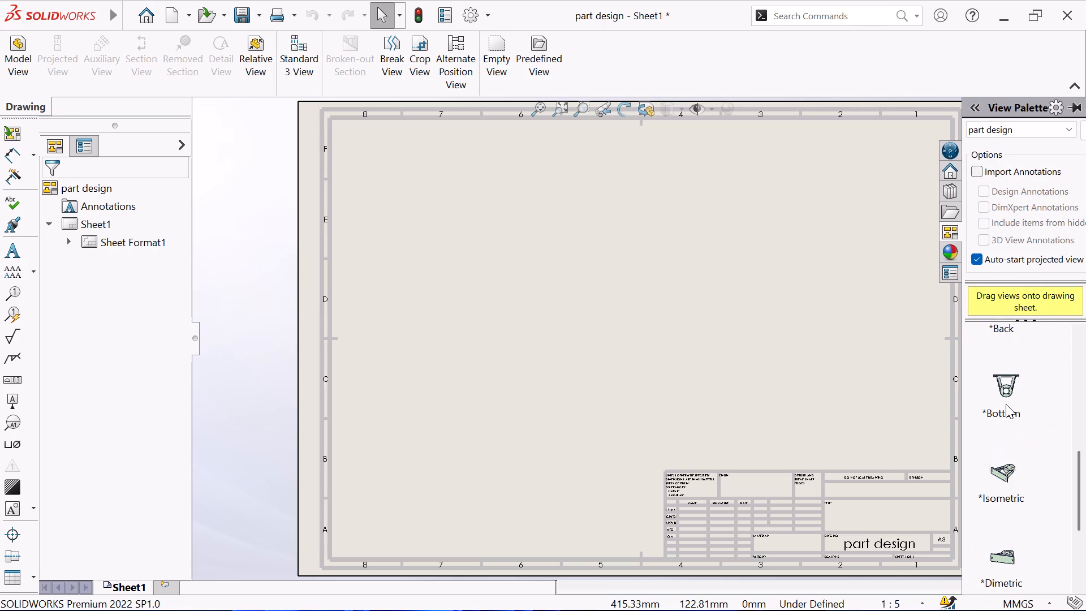
scroll(1007, 403, "down", 2)
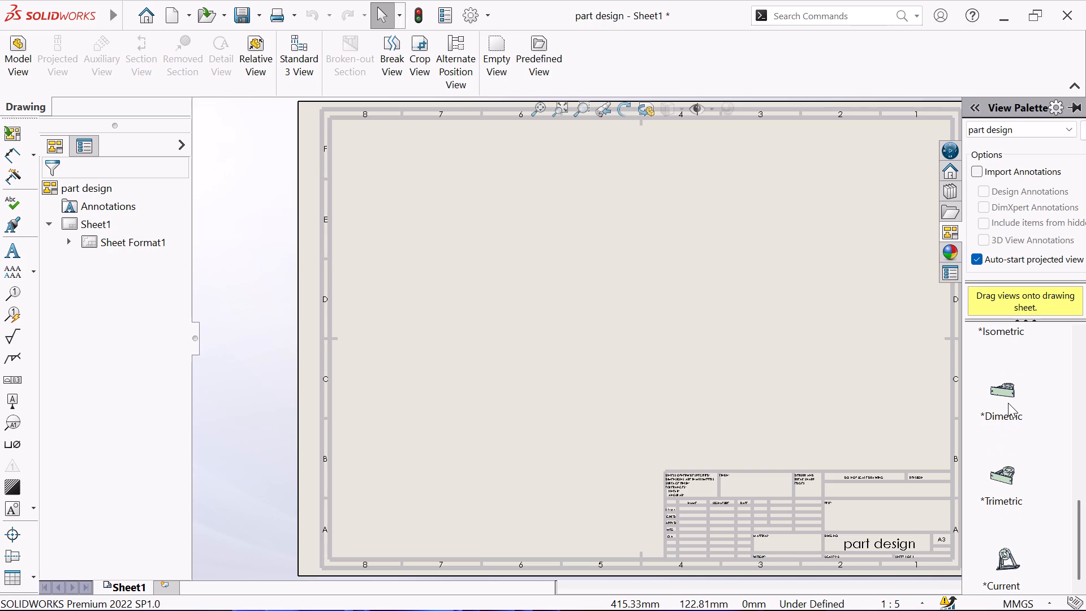
scroll(1008, 402, "down", 3)
scroll(989, 342, "down", 2)
scroll(993, 345, "up", 4)
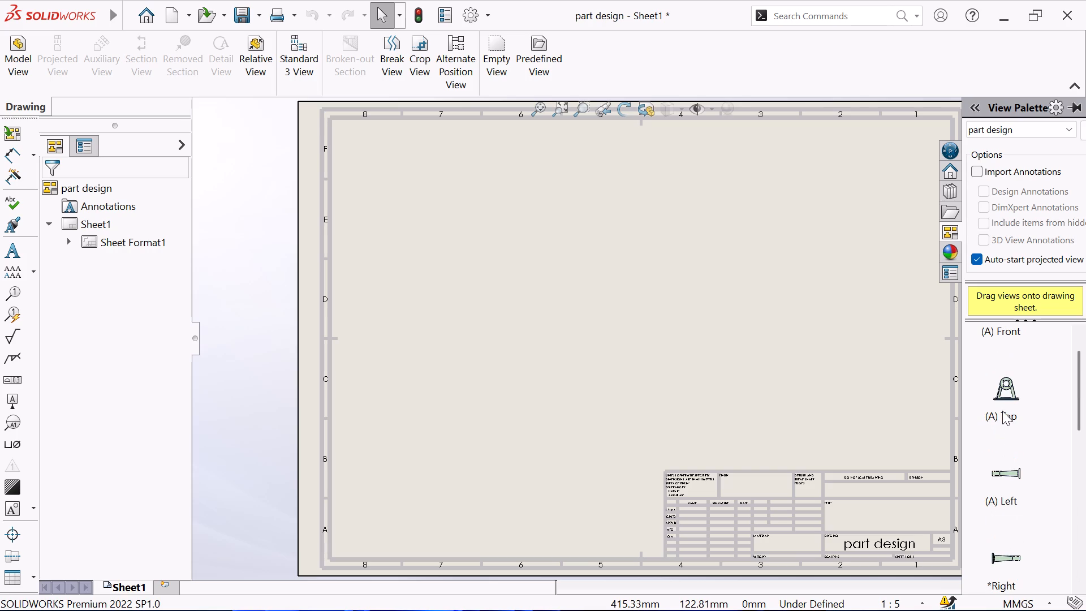
left_click_drag(1001, 394, 692, 310)
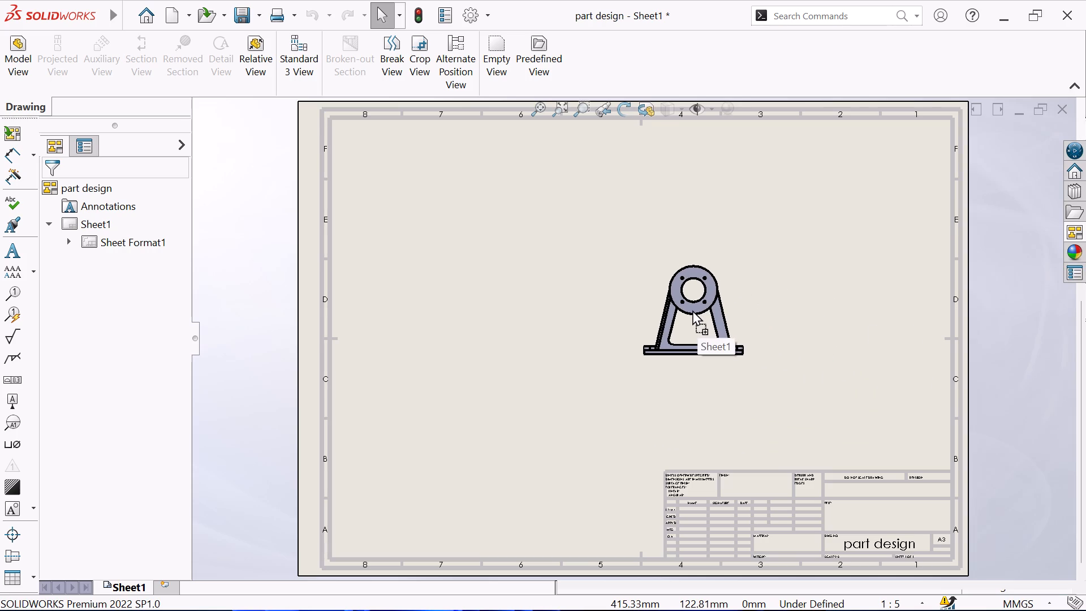
left_click_drag(692, 310, 674, 305)
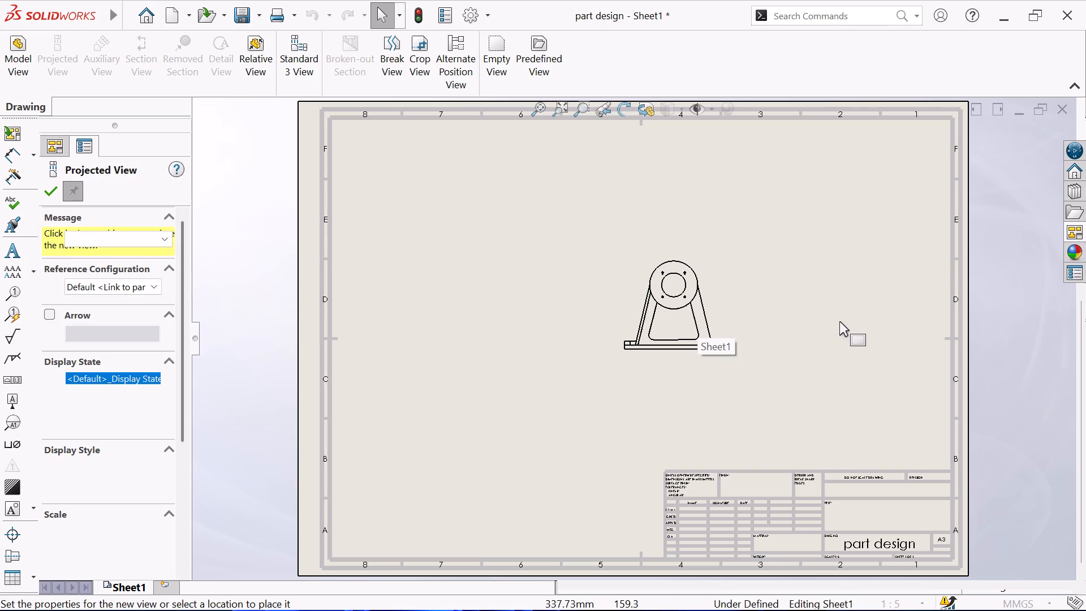
Add projected views on all four sides of the placed view: right, left, below and above.
left_click(863, 319)
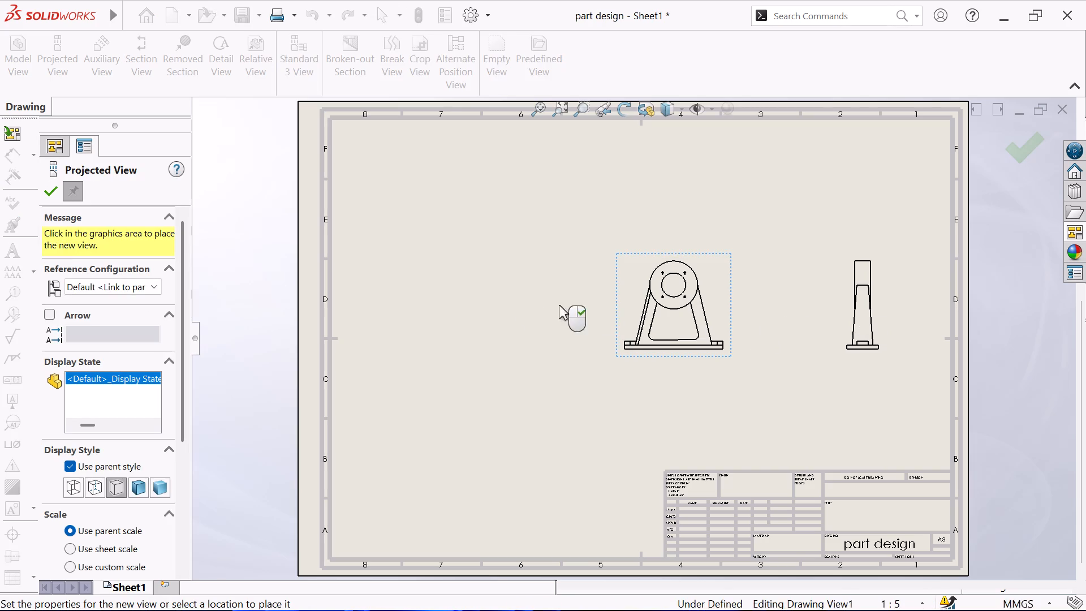
left_click(417, 305)
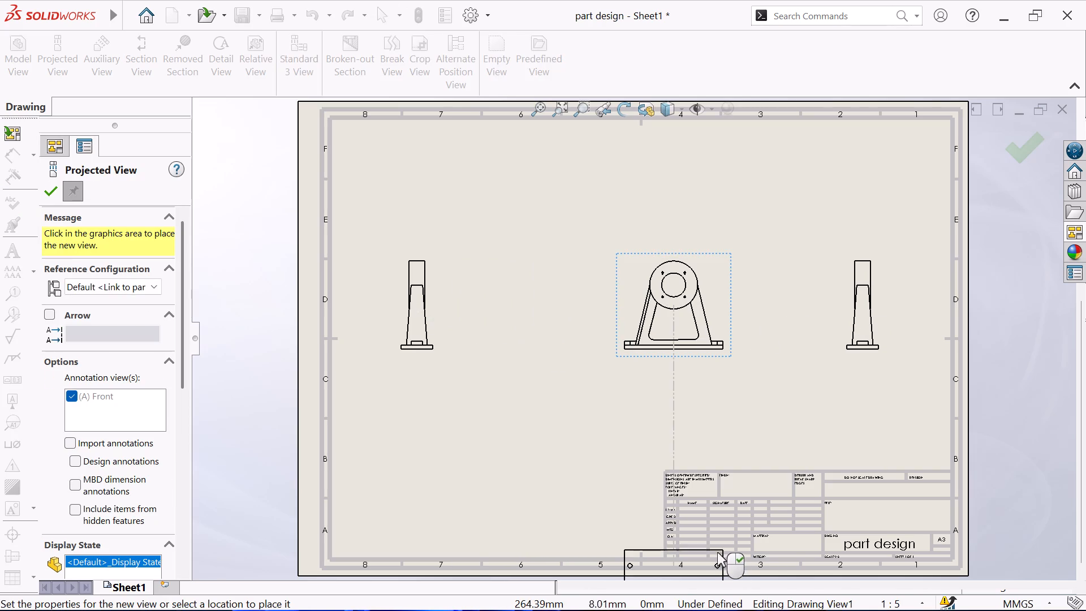
left_click(706, 450)
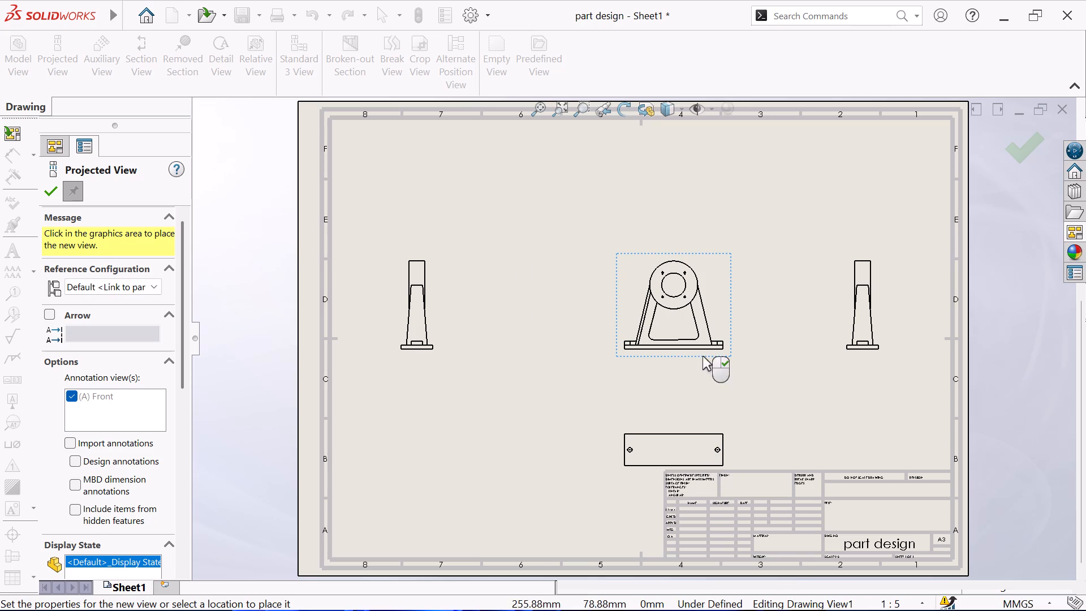
left_click(686, 175)
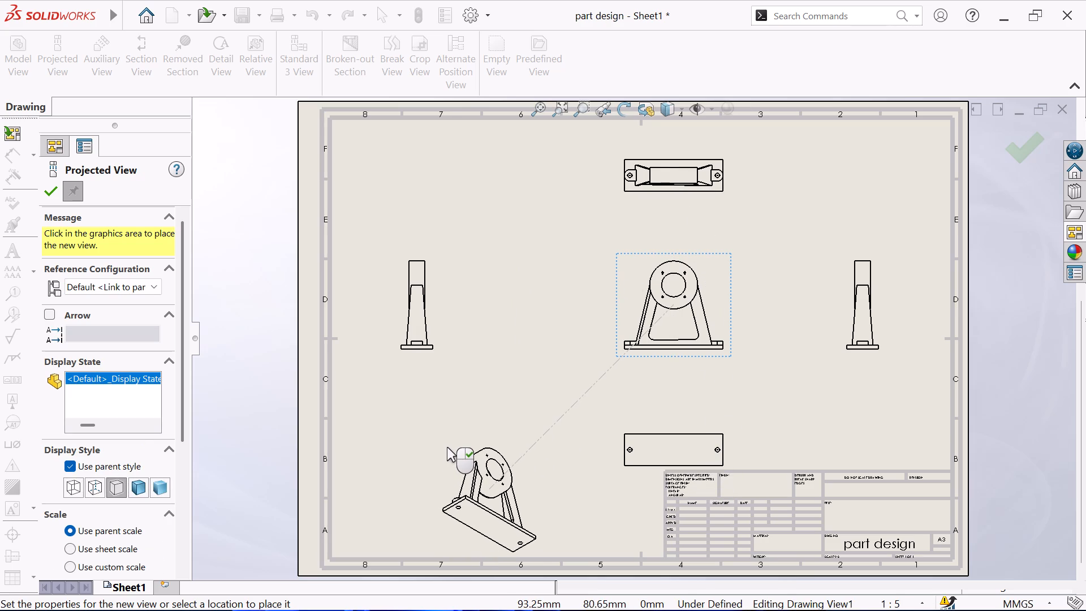
Add a diagonal projected pictorial view in Shaded With Edges style toward the sheet's lower-left corner and finish projecting views.
left_click(141, 485)
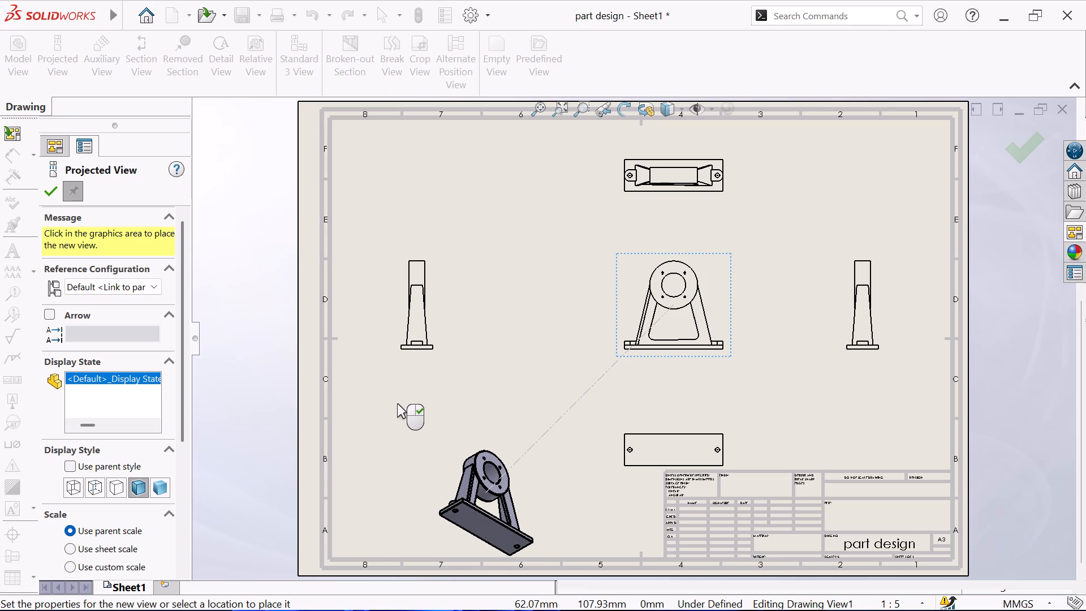
left_click(397, 403)
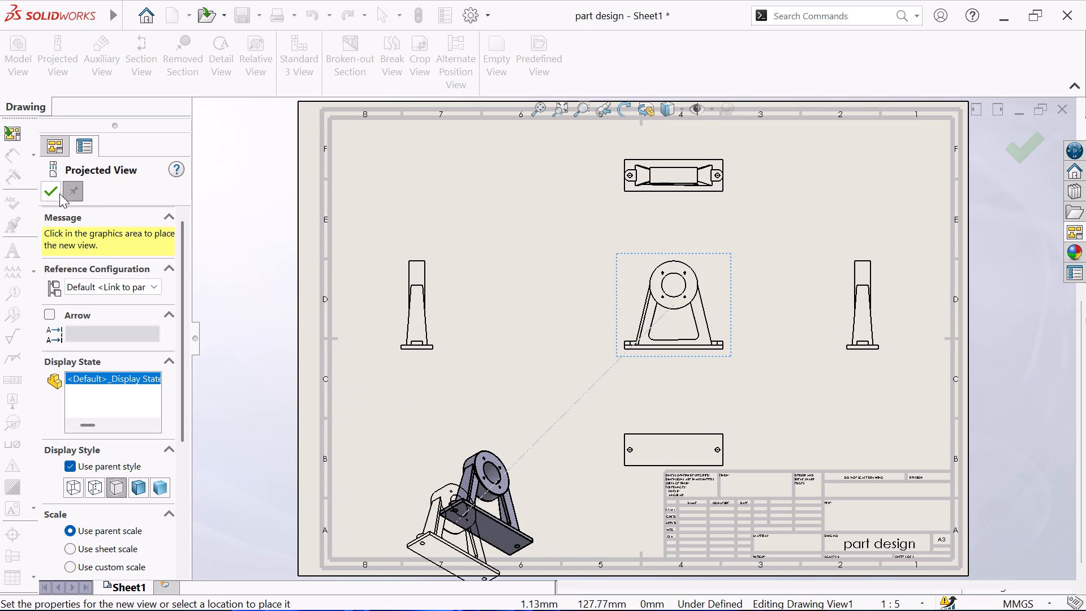
left_click(51, 193)
Move the shaded pictorial view up and left on the sheet, and shift the central parent view slightly left and down.
left_click(446, 459)
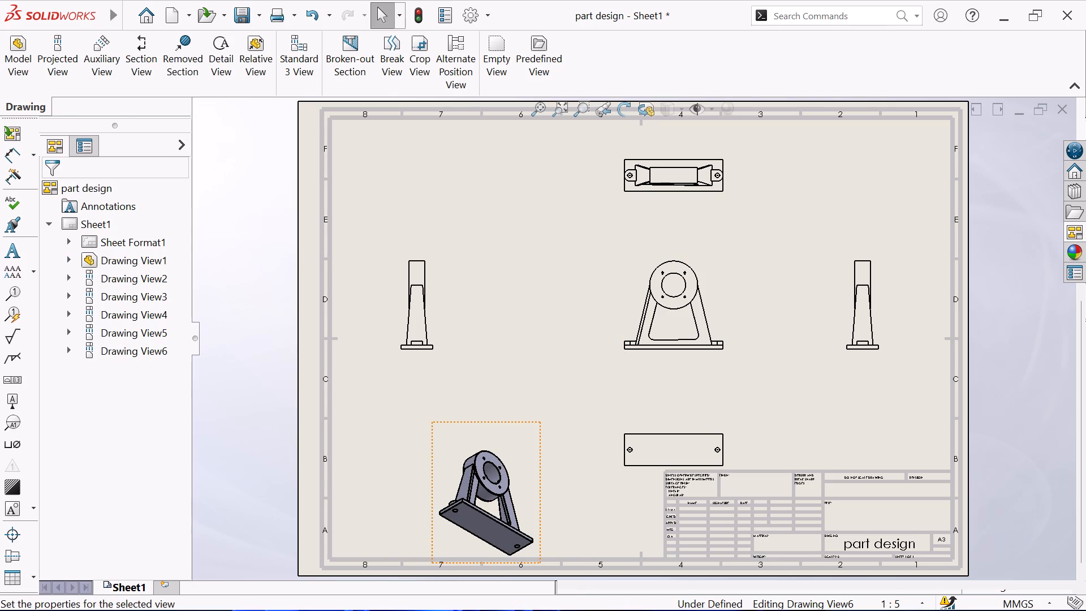
left_click_drag(432, 475, 370, 452)
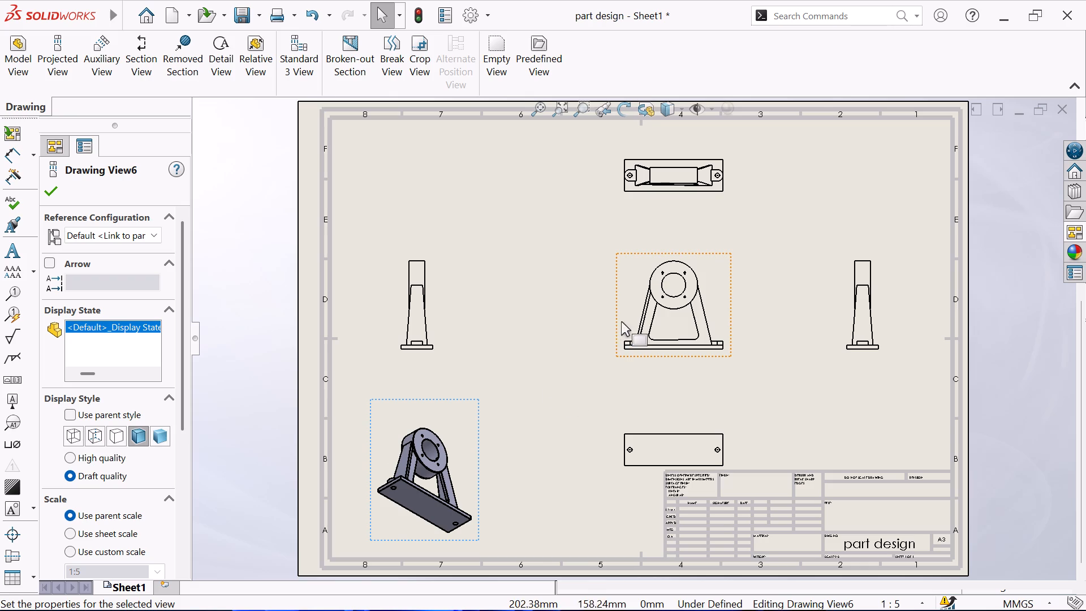
left_click(618, 313)
left_click_drag(615, 294, 604, 298)
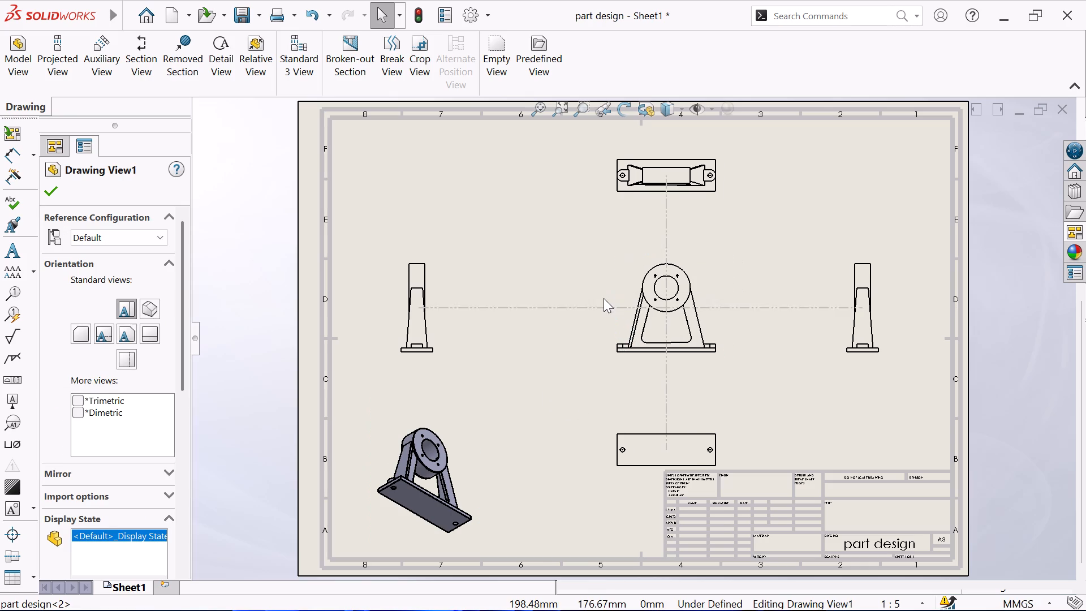
left_click_drag(604, 298, 593, 300)
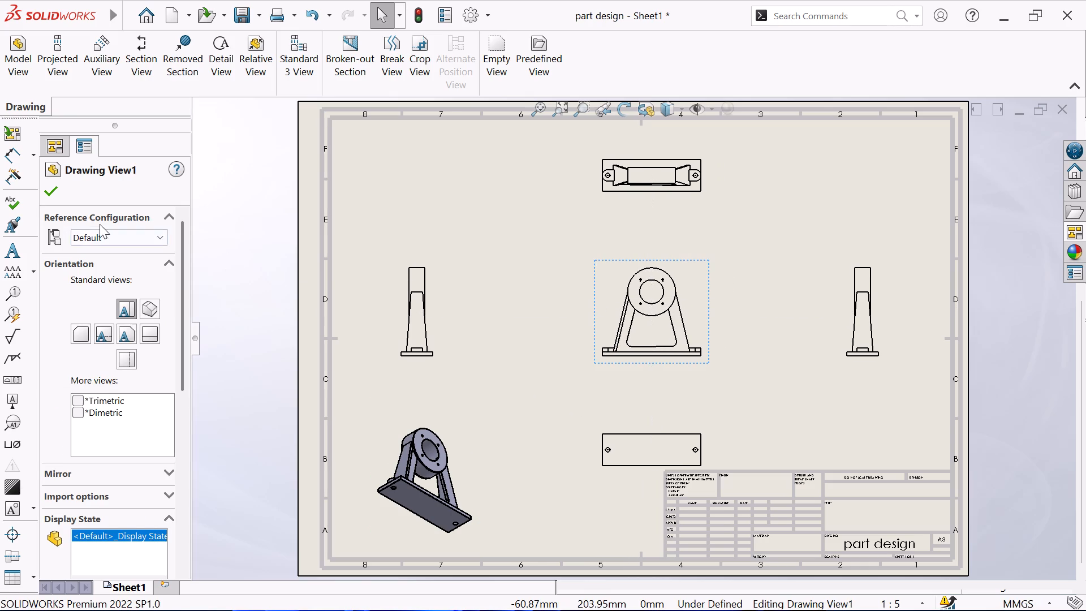
left_click(49, 193)
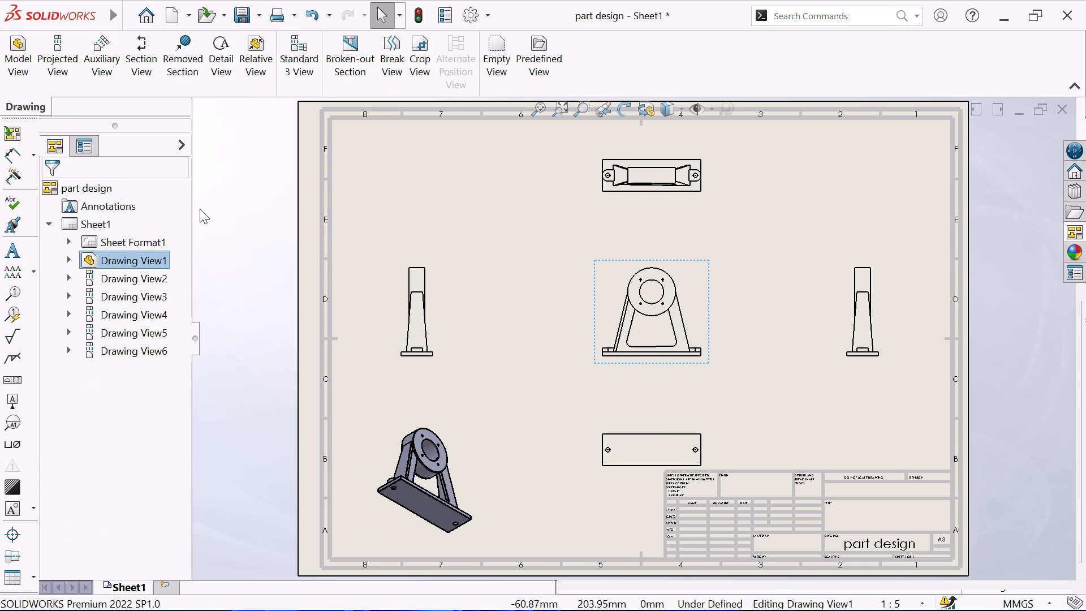
left_click(380, 210)
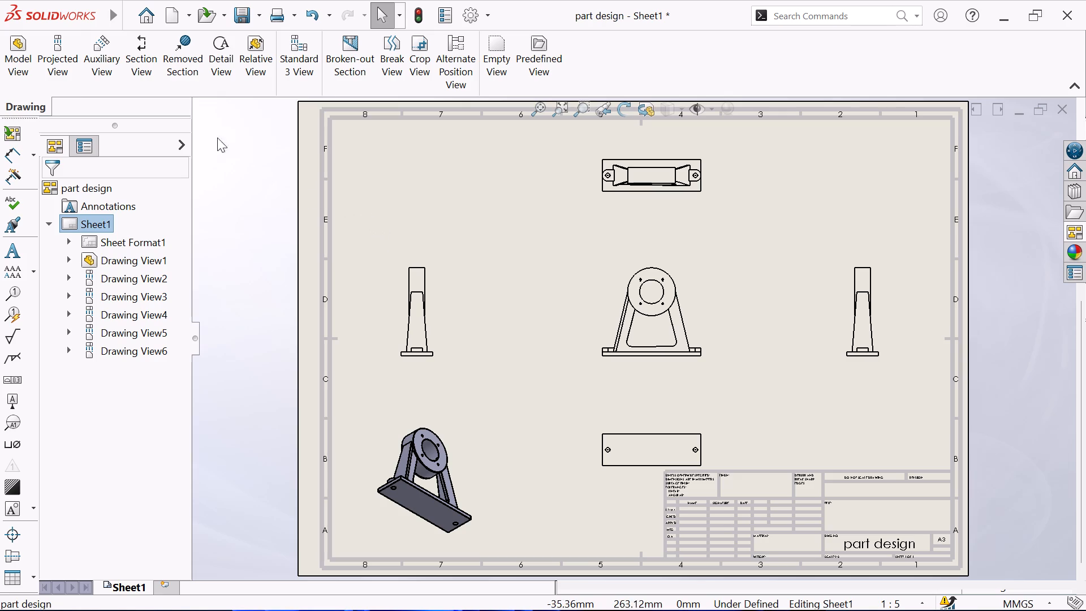
Dimension the base plate's length above the lower projected view and its width to the left of it.
left_click(13, 151)
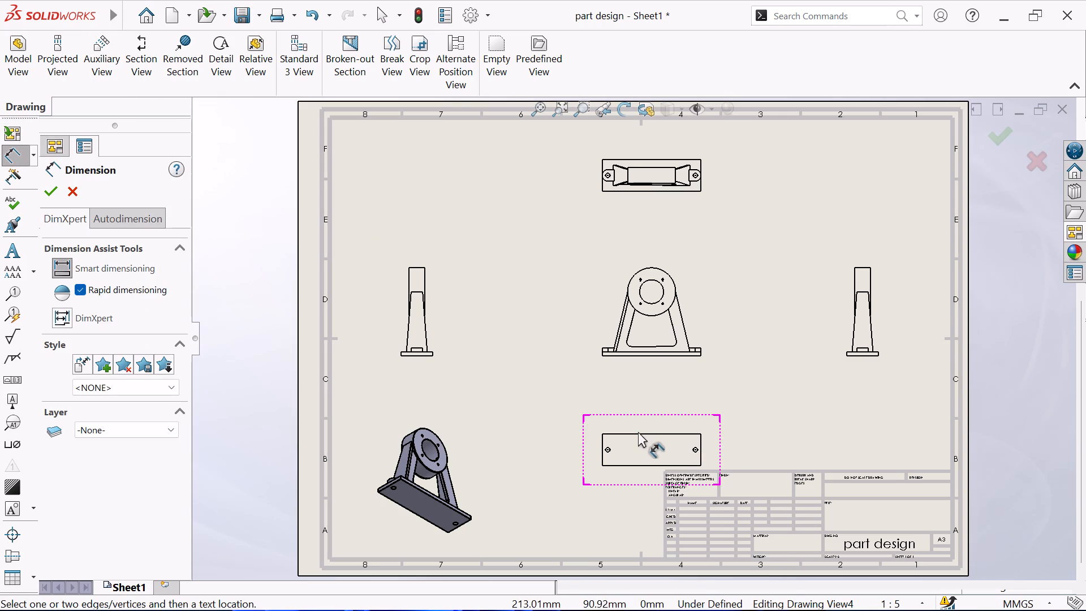
left_click(639, 433)
left_click(645, 399)
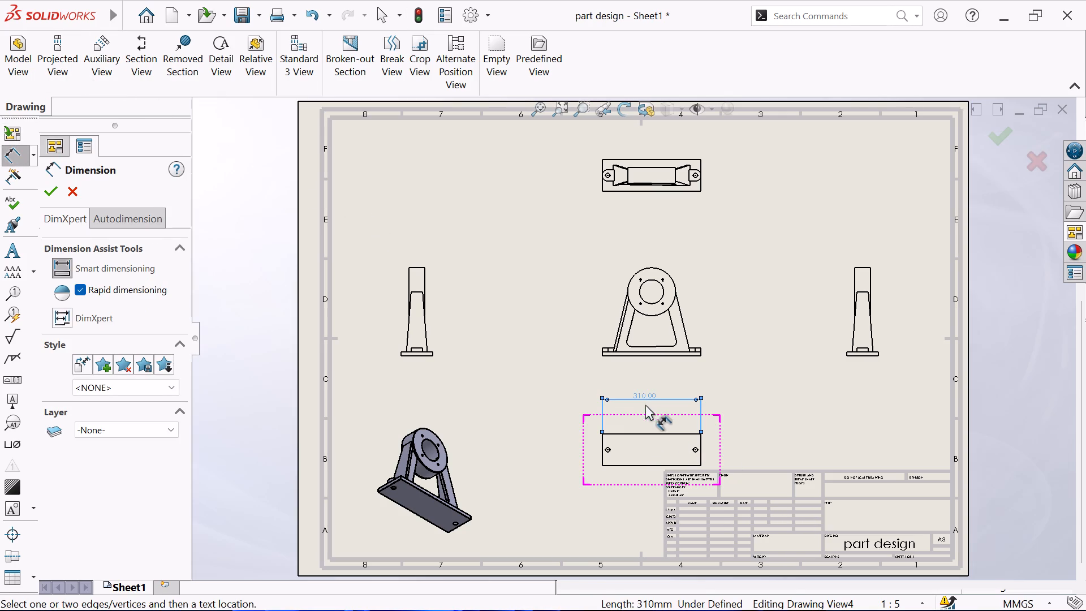
left_click(601, 456)
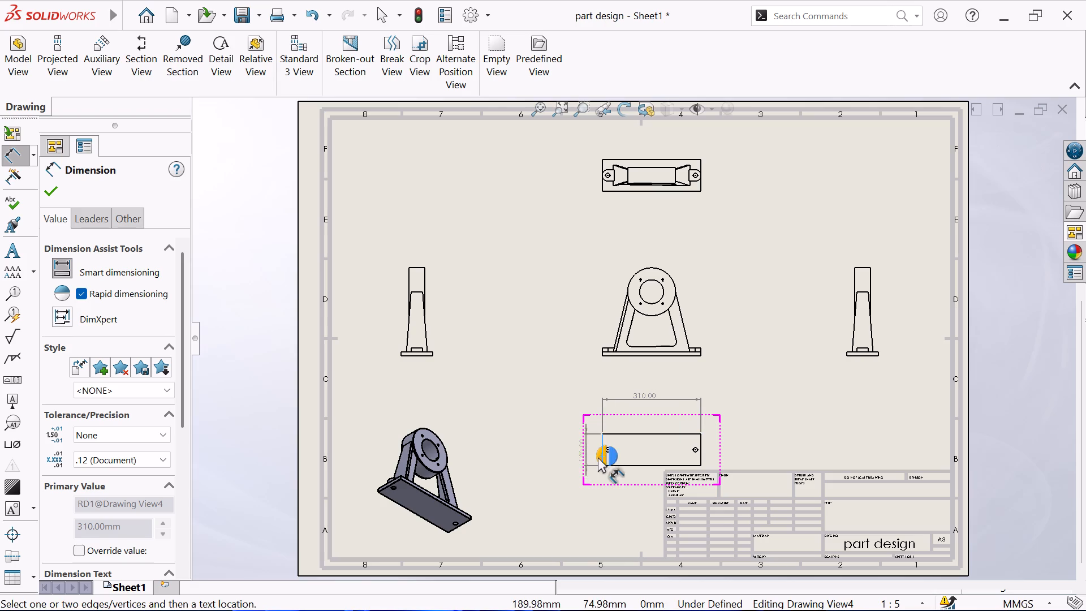
left_click(560, 457)
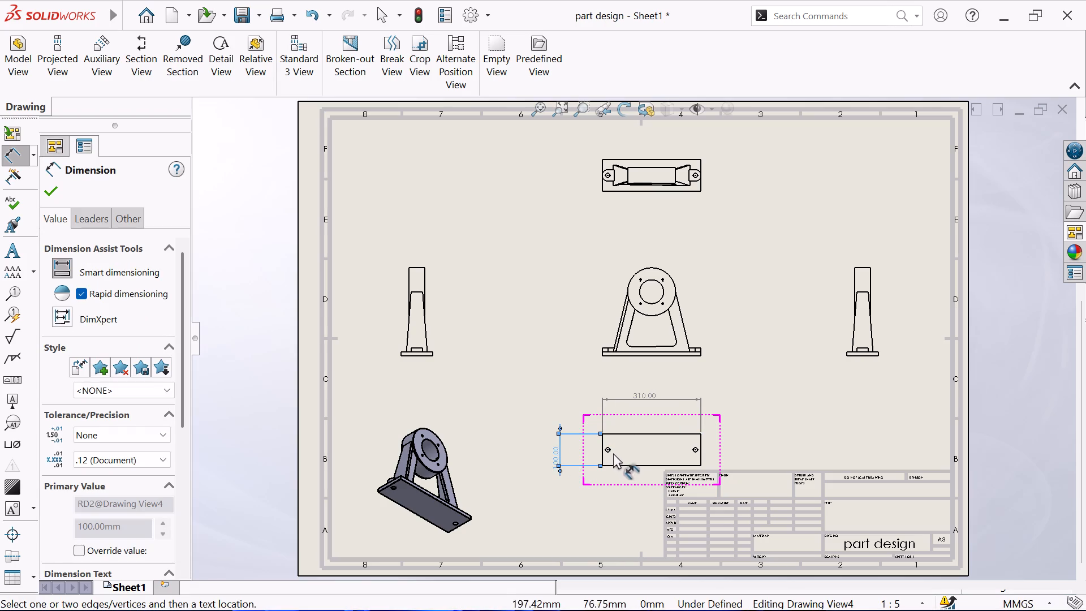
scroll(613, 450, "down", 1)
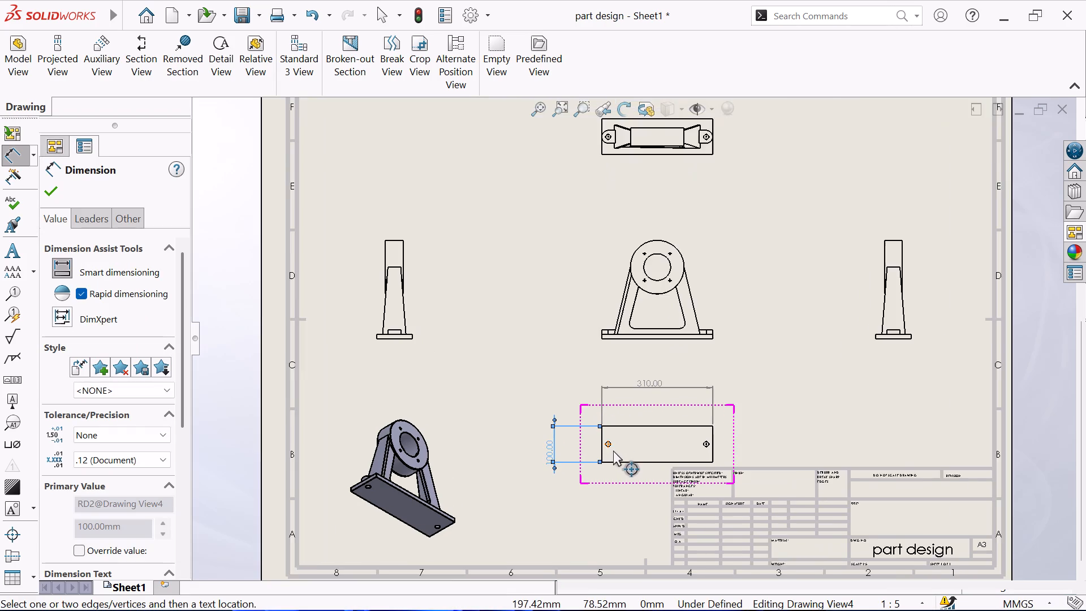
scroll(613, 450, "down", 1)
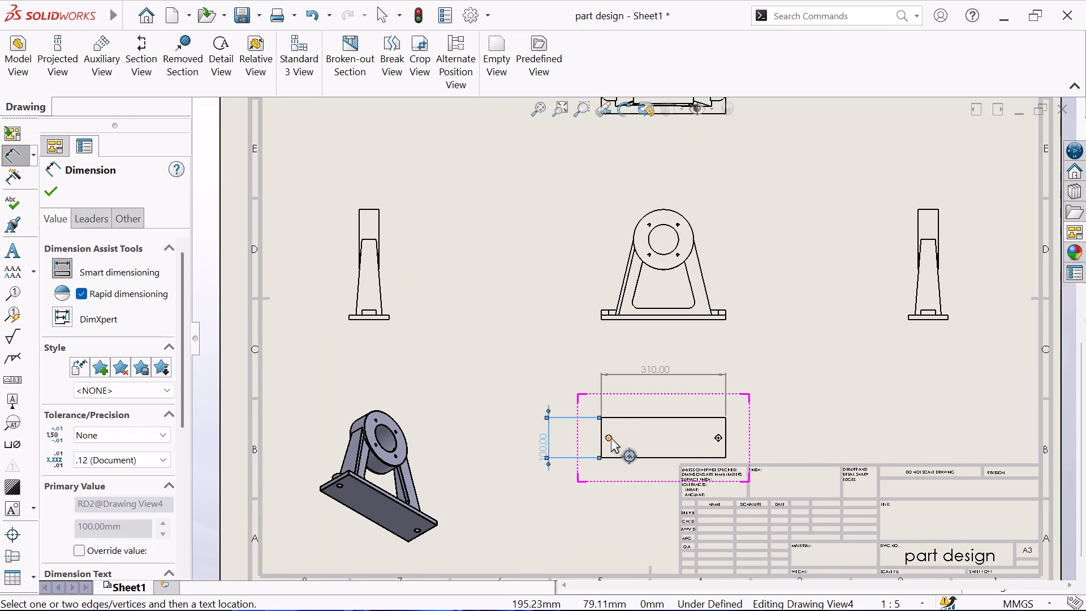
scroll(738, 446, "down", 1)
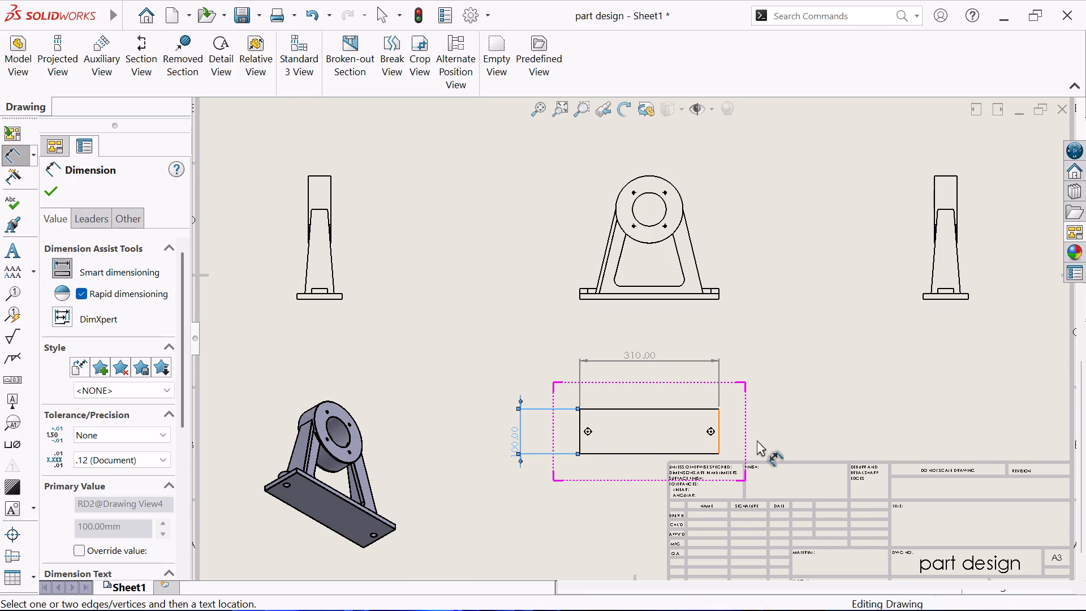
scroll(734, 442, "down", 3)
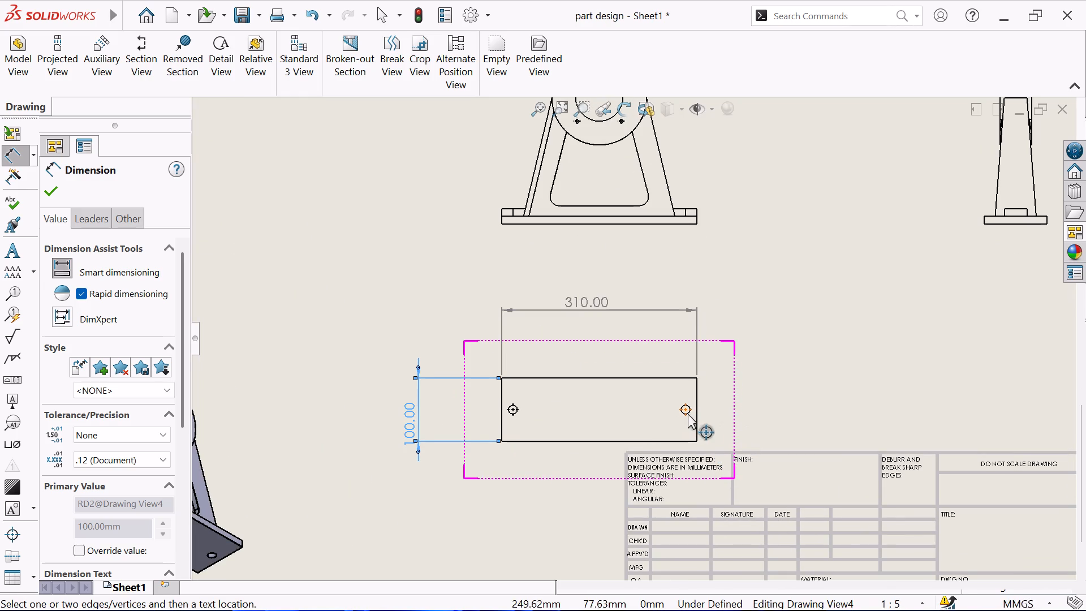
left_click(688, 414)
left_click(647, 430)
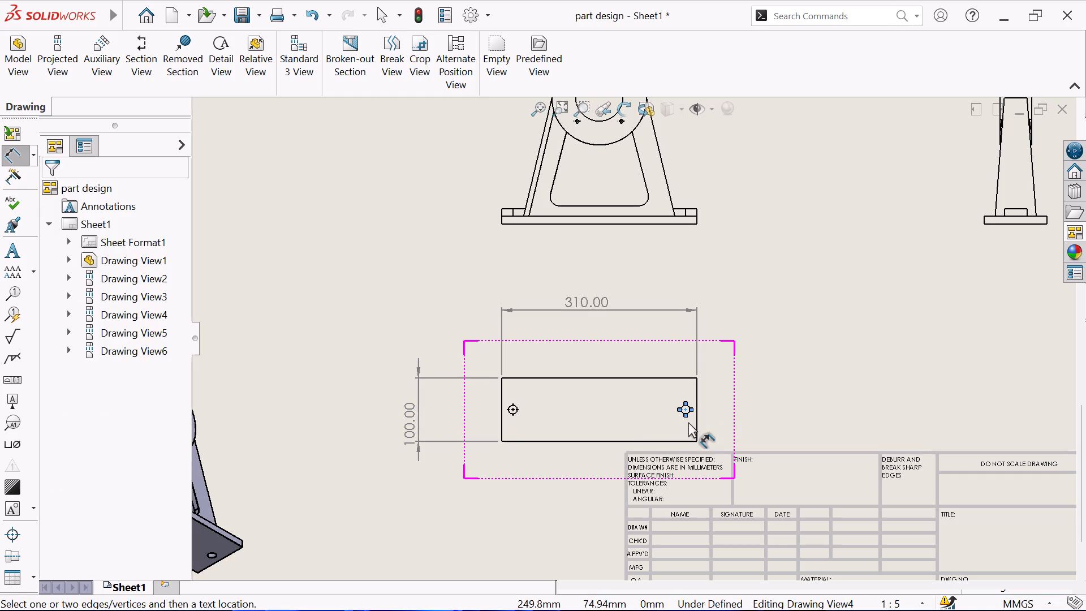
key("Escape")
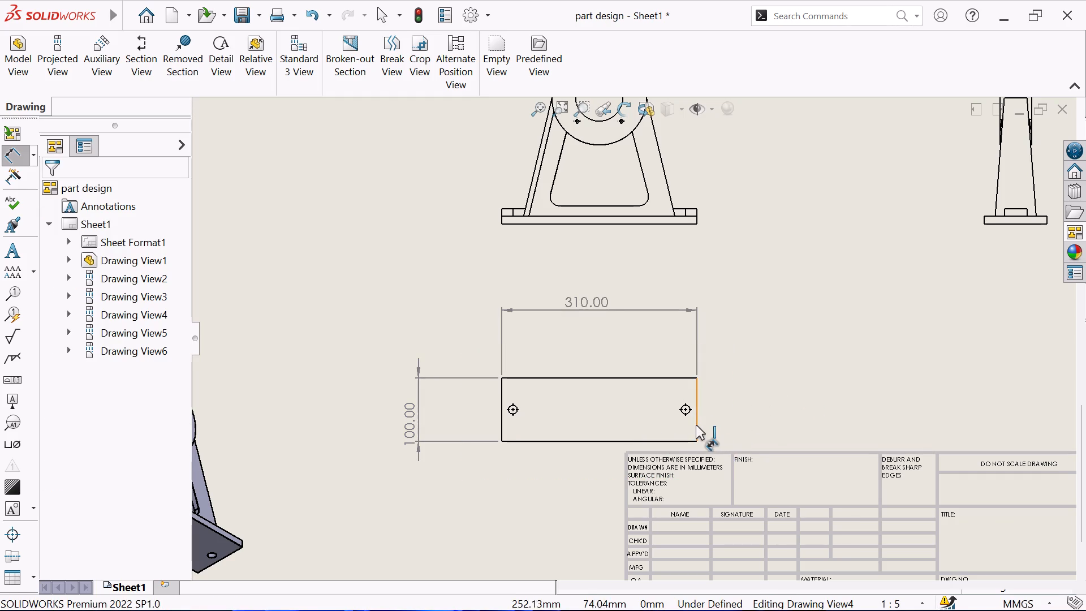
Dimension the diameter of the base plate's right-hand hole in the lower view, placing the text outside the plate.
scroll(697, 424, "down", 3)
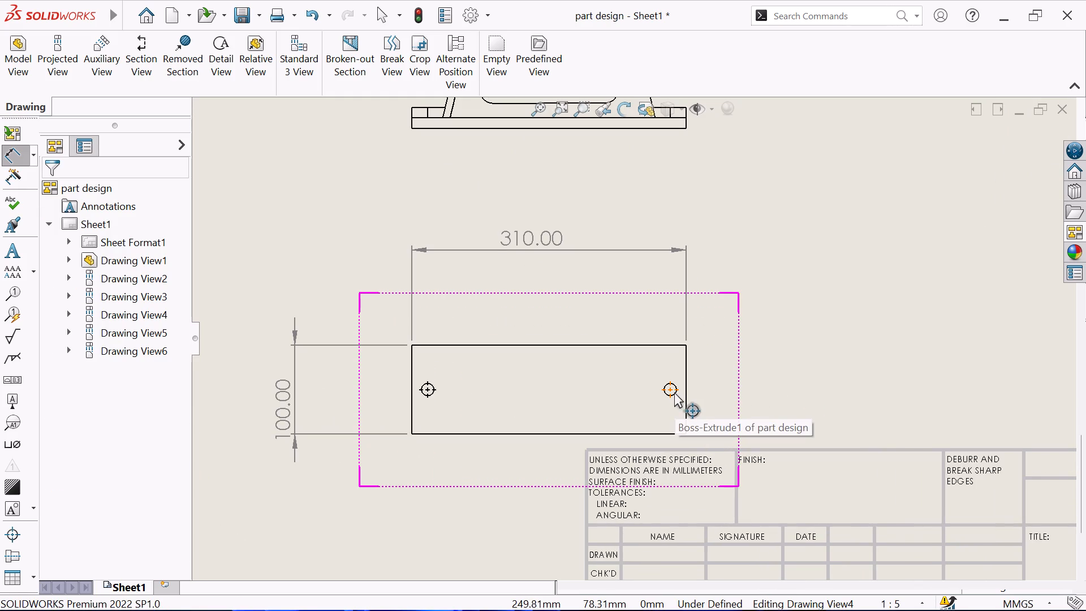
left_click(674, 395)
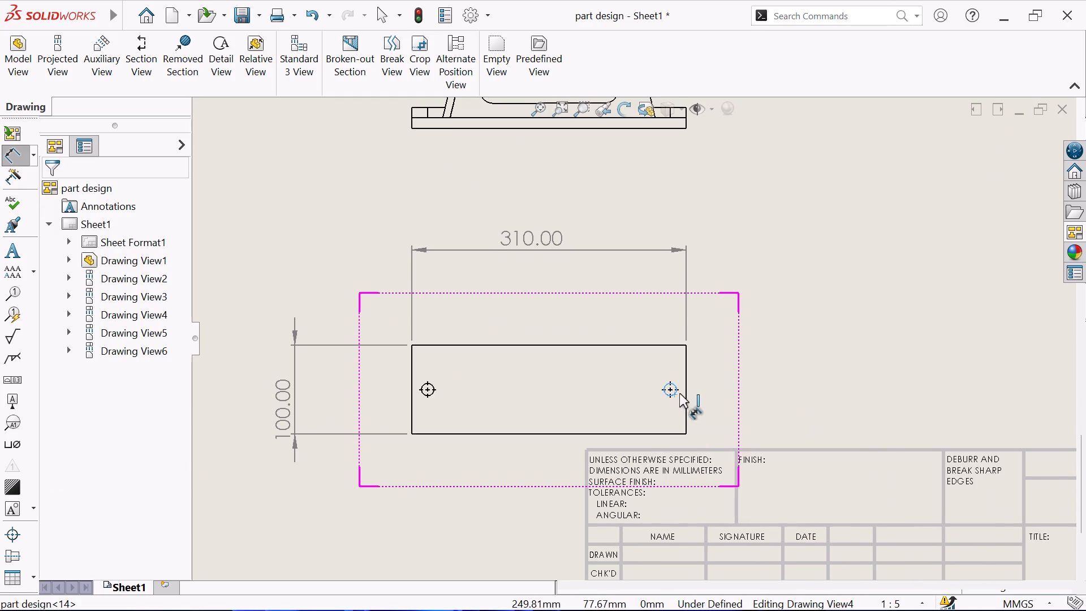
left_click(771, 350)
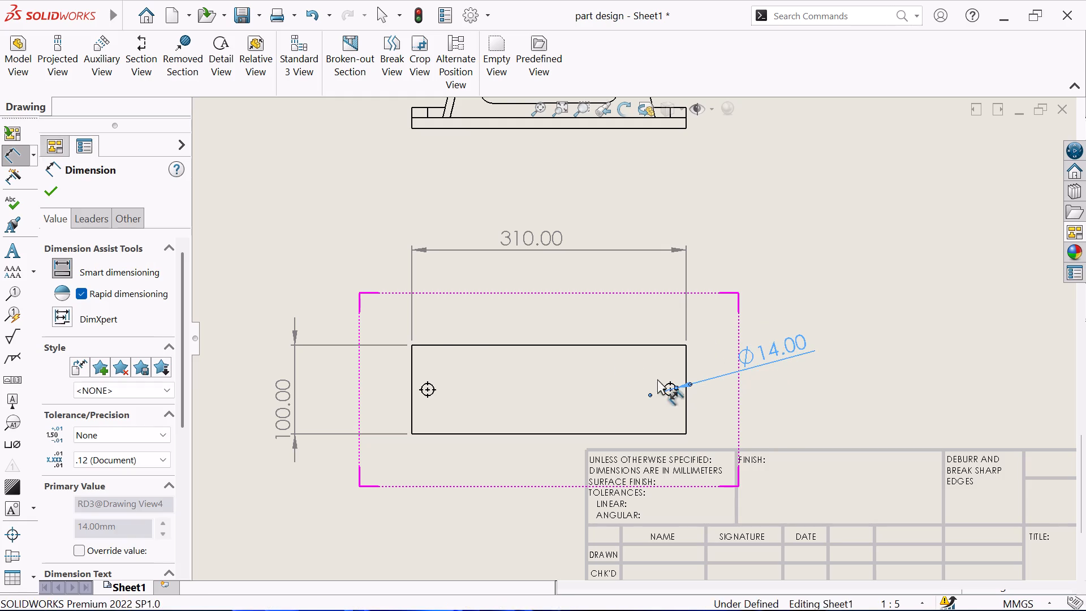
Dimension the radii of the central bore and the outer ring in the central front view, placing both texts right of the ring.
scroll(599, 351, "up", 4)
scroll(599, 149, "up", 1)
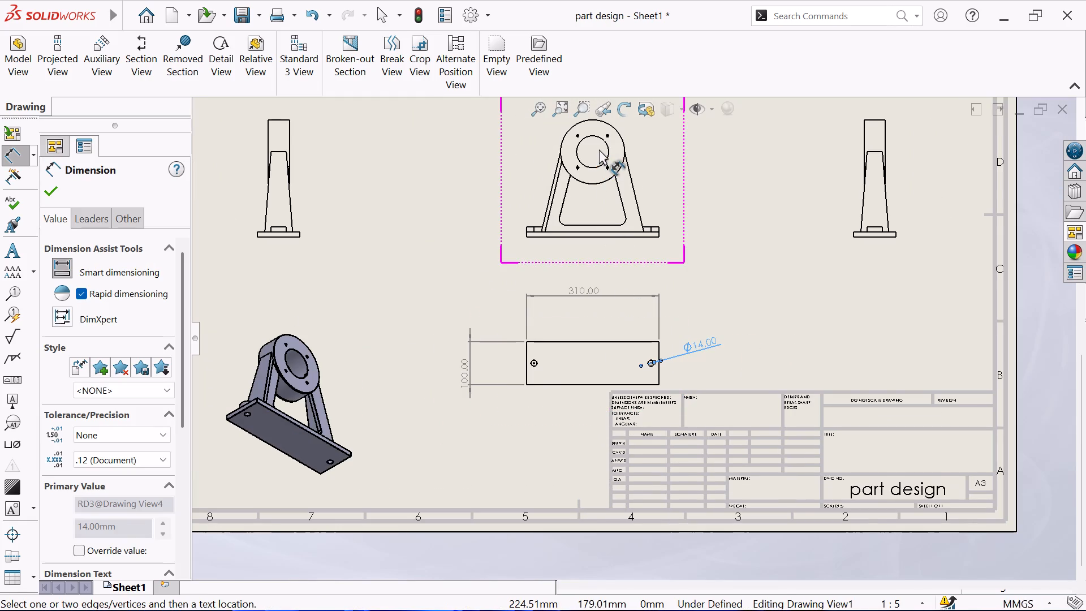
scroll(600, 149, "down", 2)
left_click(619, 208)
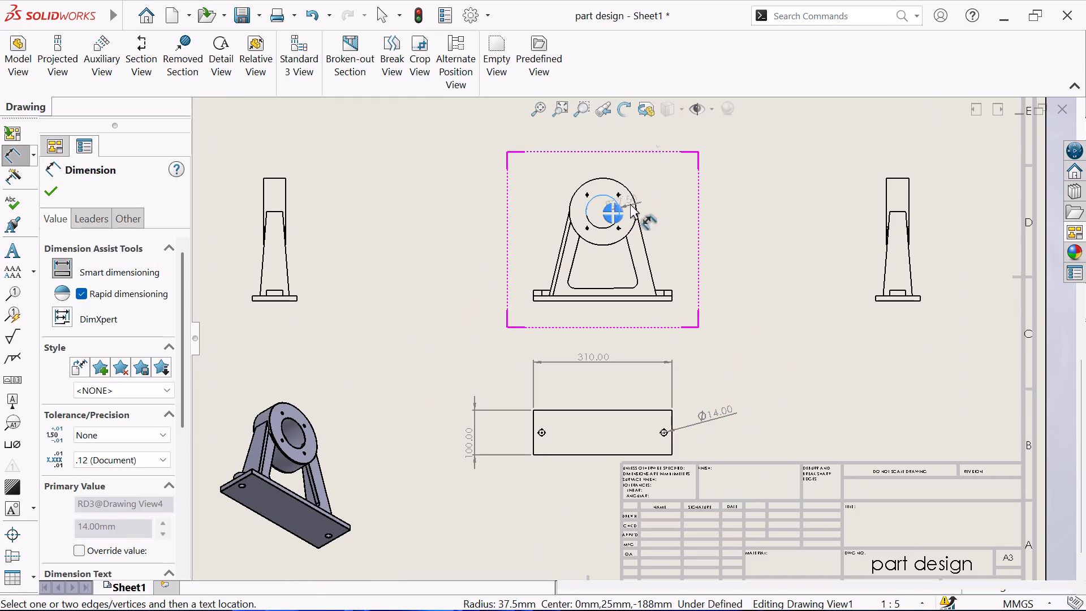
left_click(681, 187)
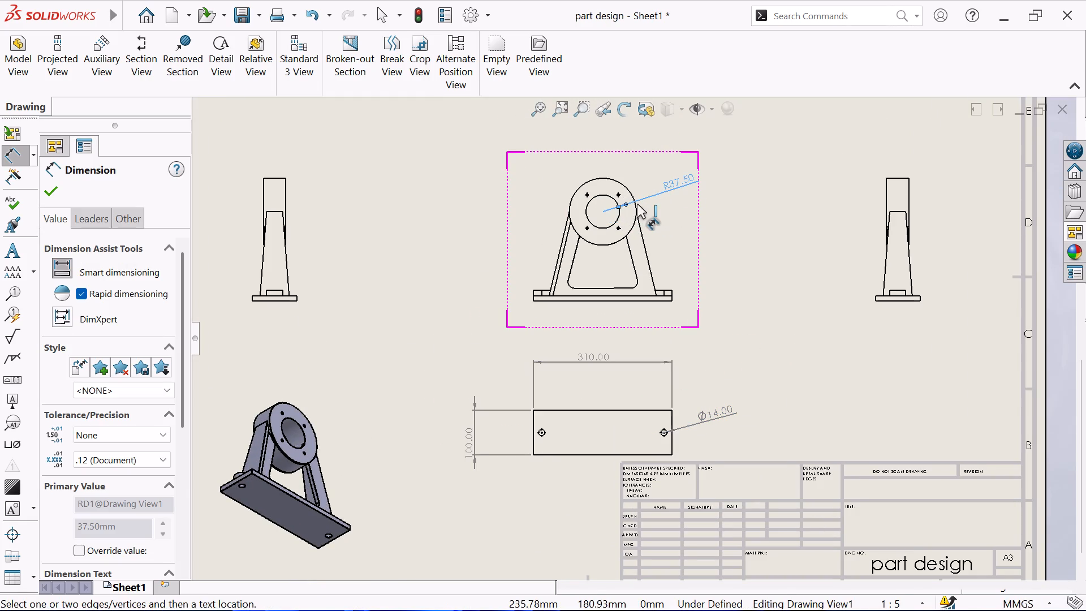
left_click(634, 204)
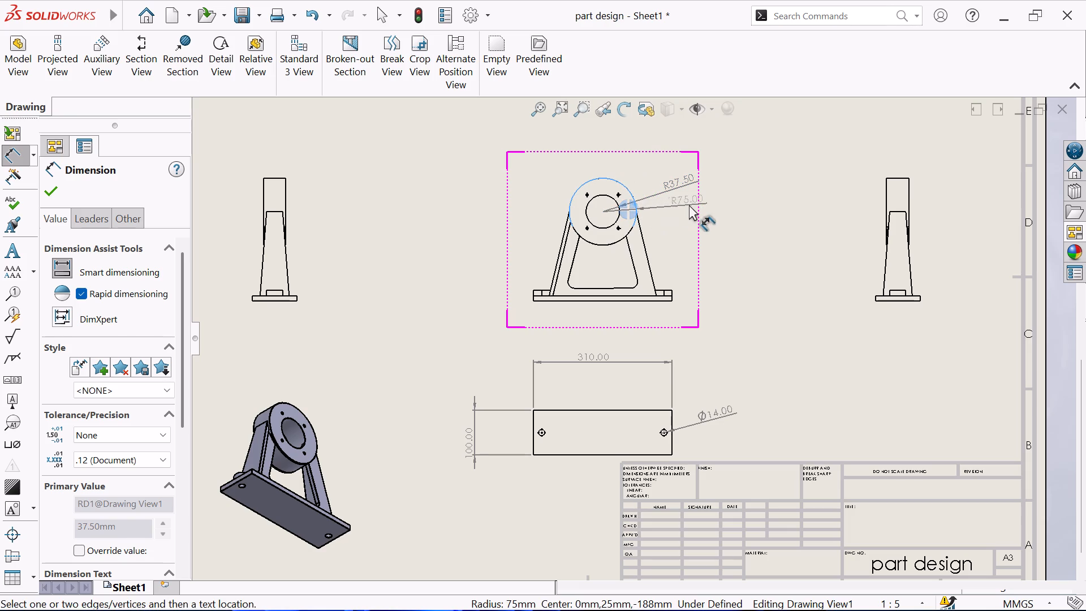
left_click(689, 205)
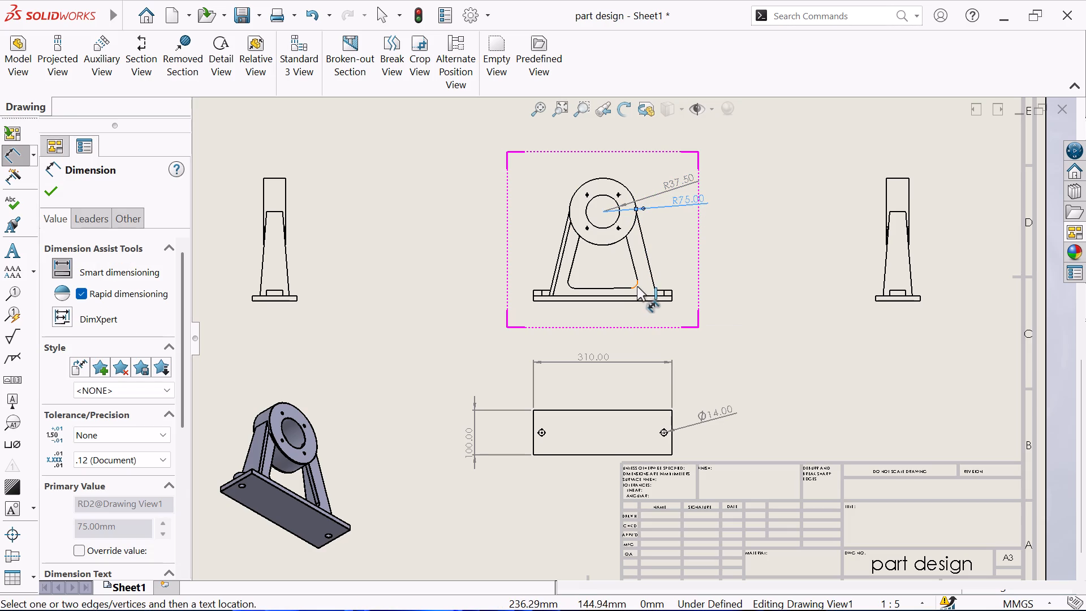
Dimension the fillet radius at the triangular window's lower-right corner in the front view, placing the text below the base plate.
left_click(637, 286)
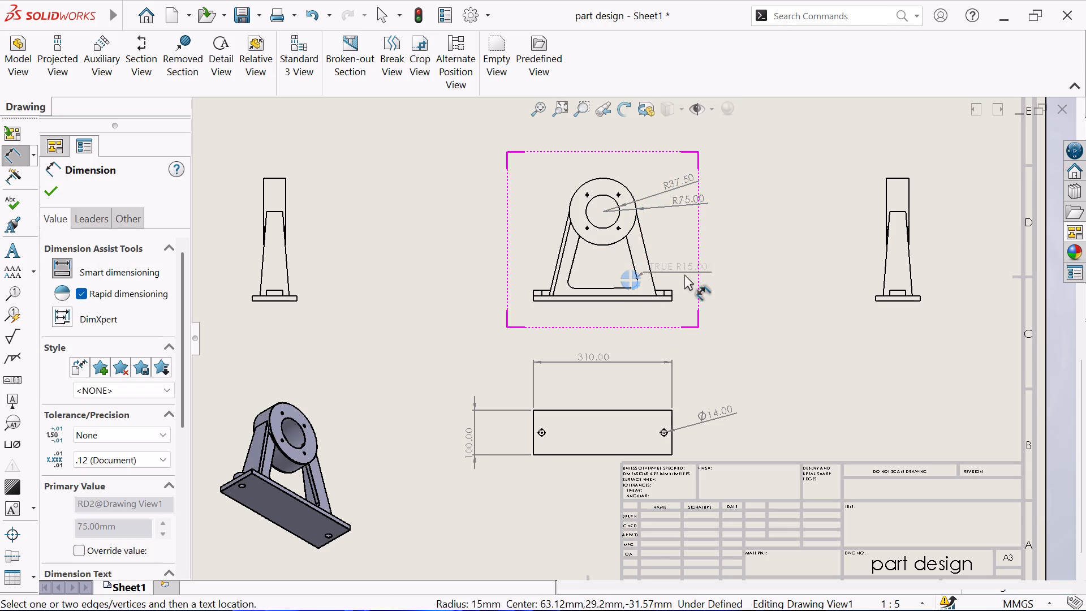
left_click(693, 309)
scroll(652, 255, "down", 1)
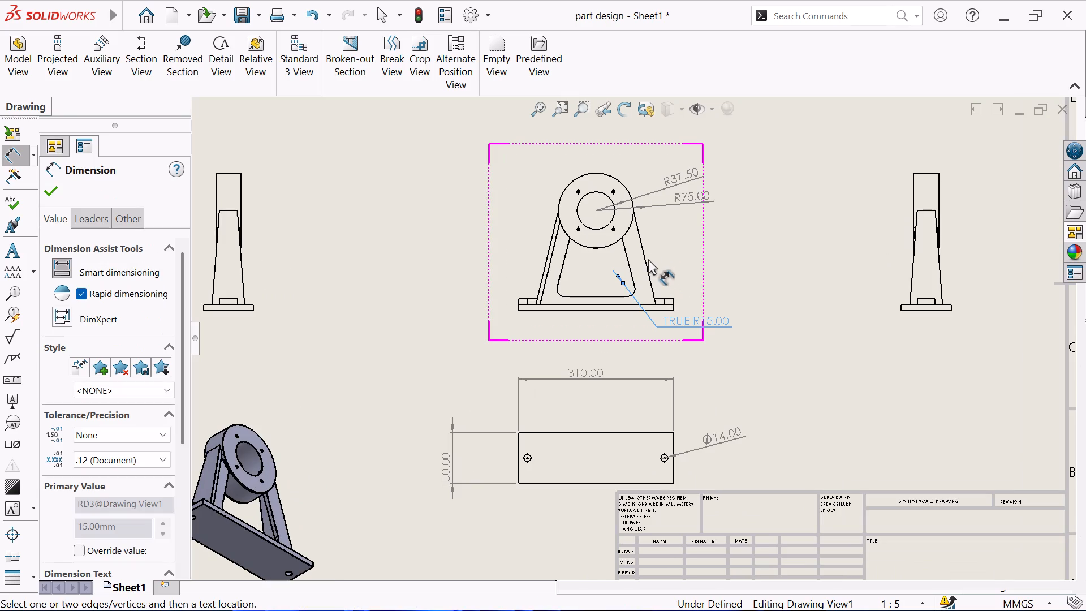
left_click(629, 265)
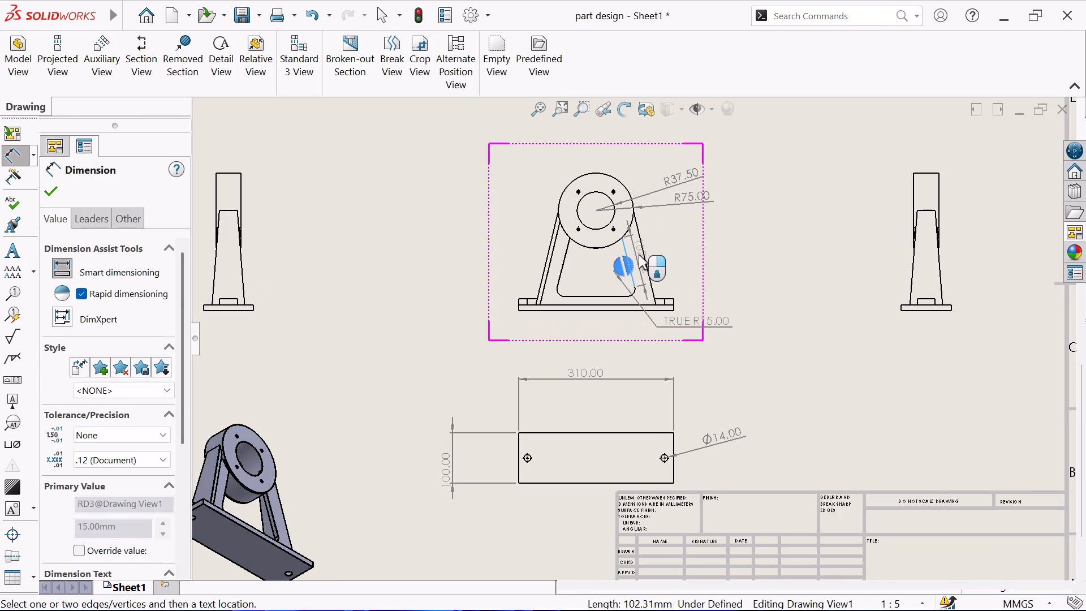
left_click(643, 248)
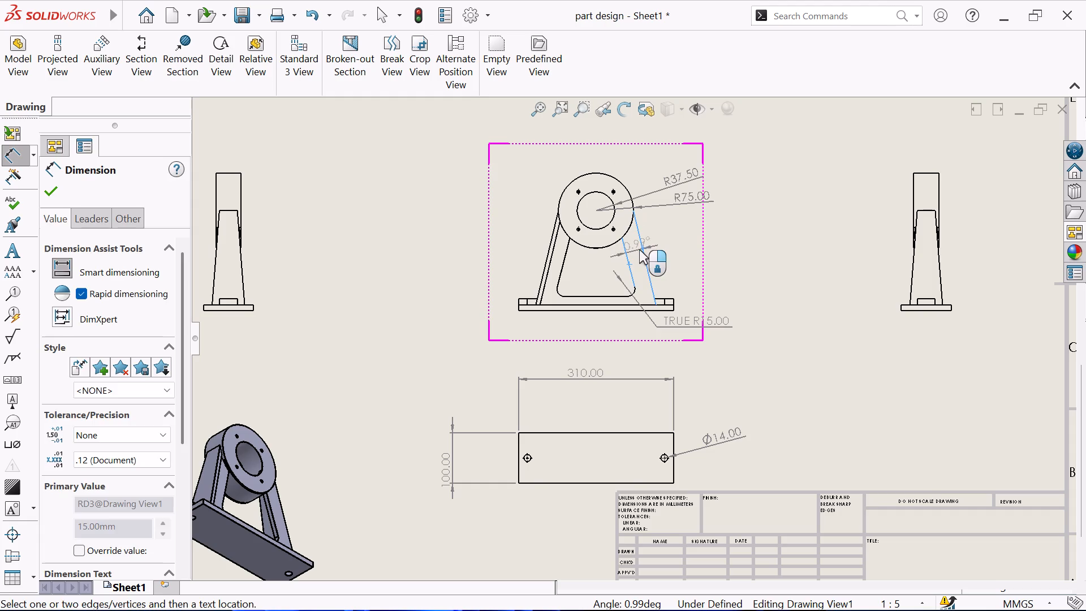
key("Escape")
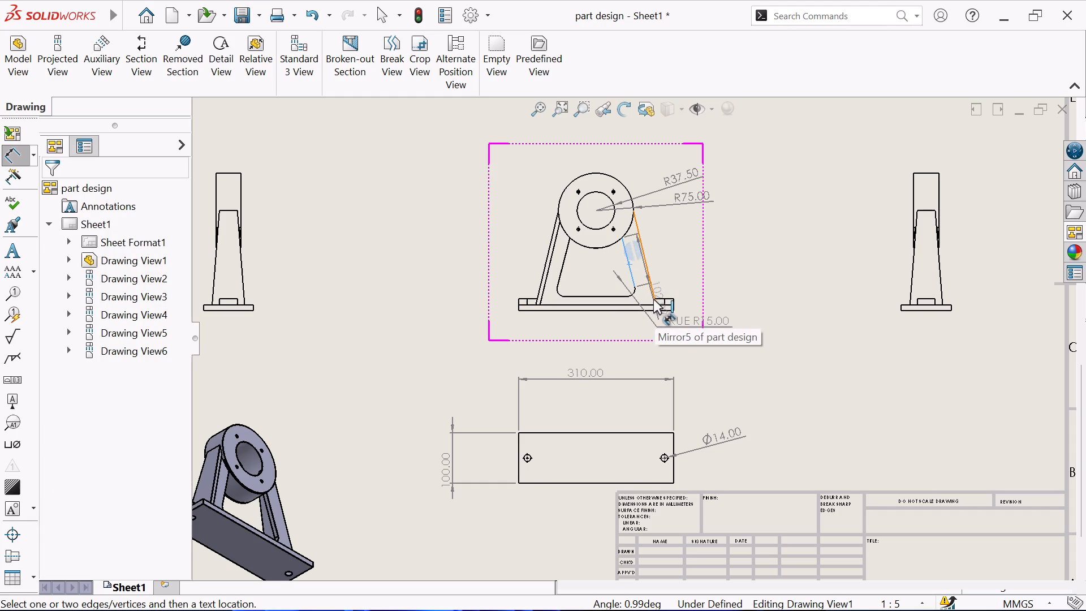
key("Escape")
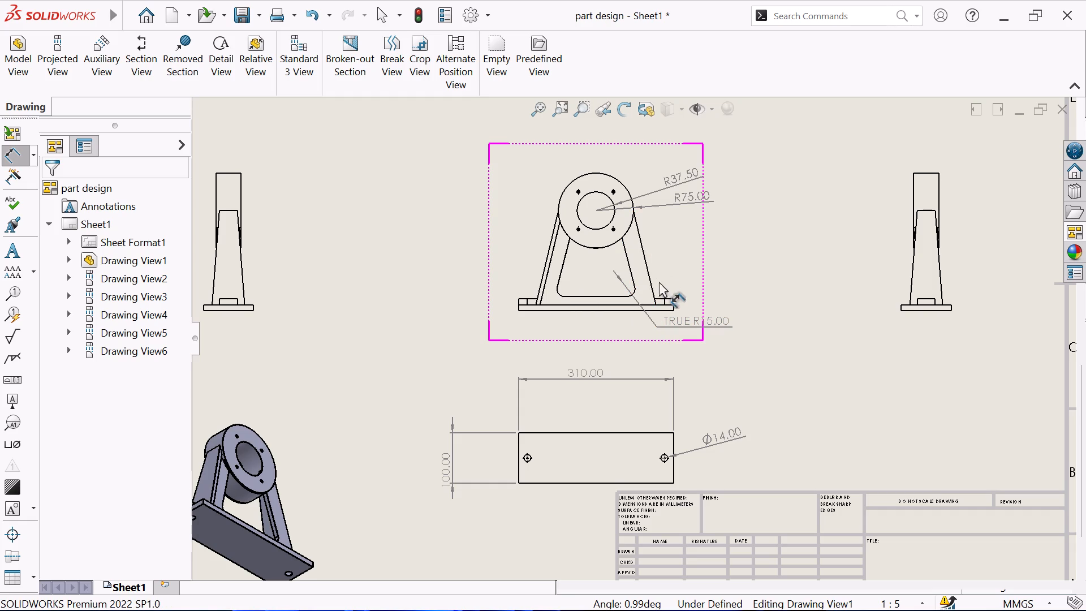
Dimension the distance from the lower end of the window's right edge to the right leg's outer edge, placing the text below the plate.
left_click(633, 287)
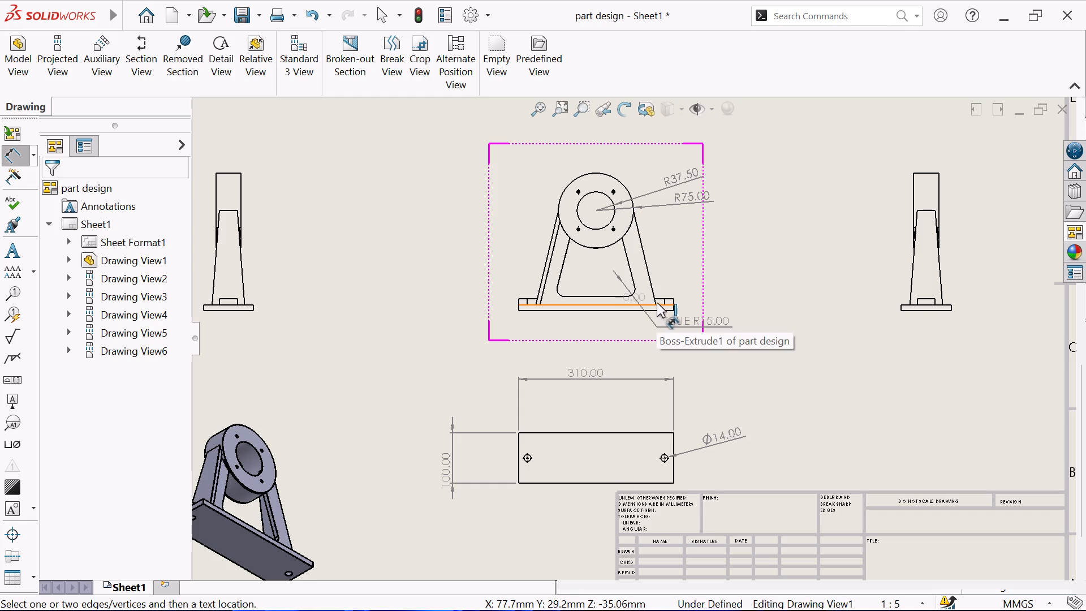
left_click(644, 258)
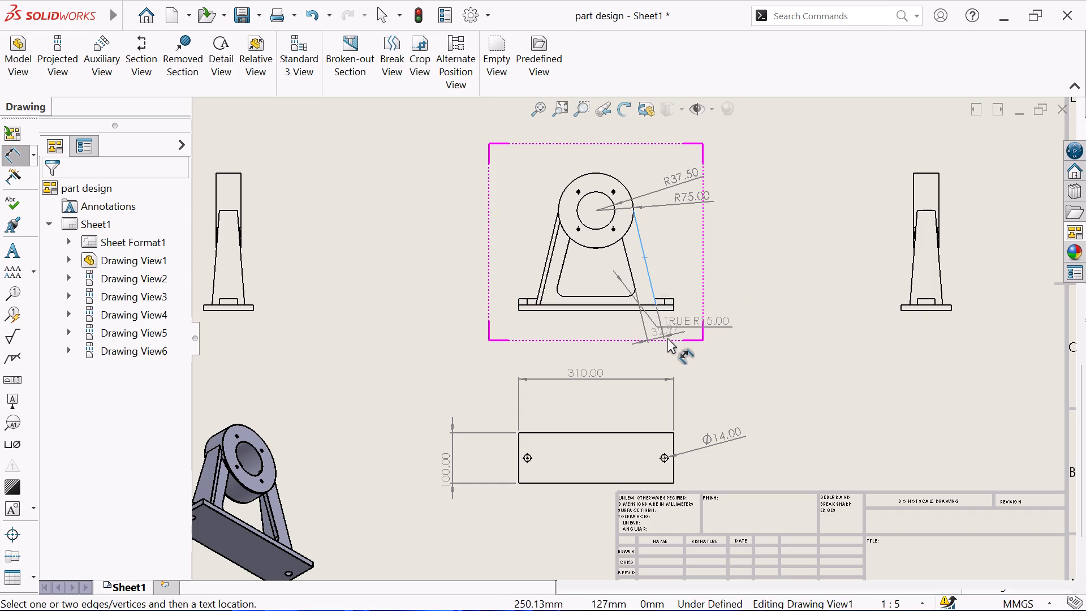
left_click(668, 338)
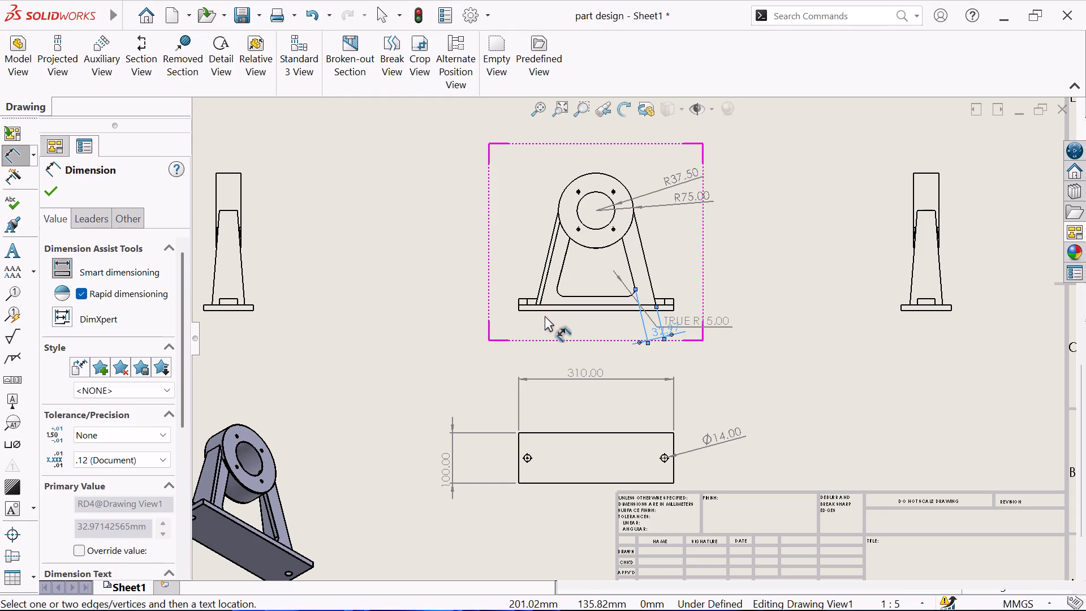
Dimension the base plate's thickness in the front view, placing the text to the left of the plate.
scroll(545, 316, "down", 3)
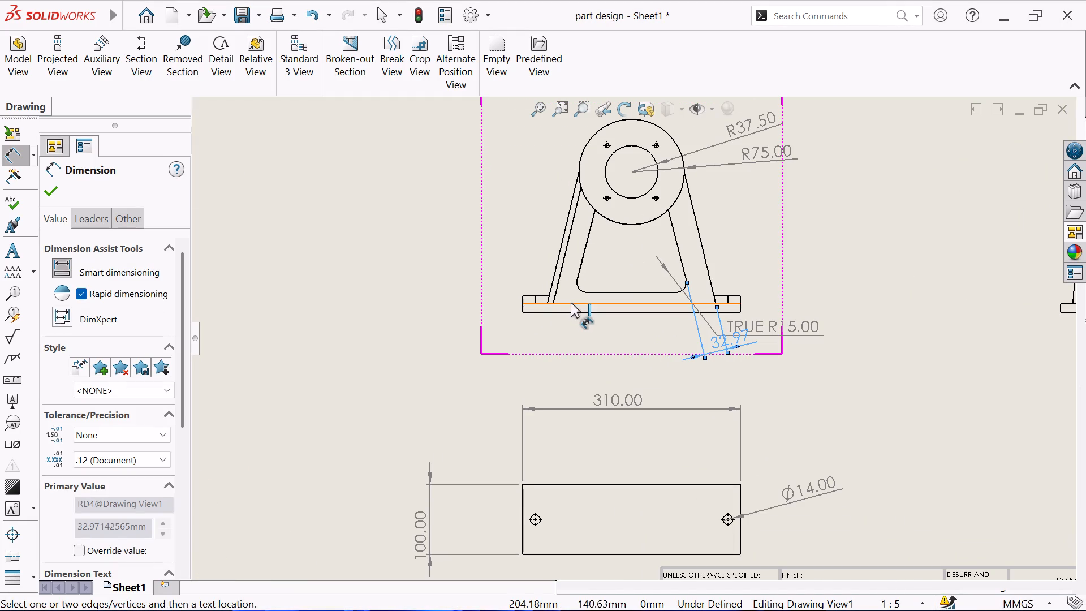
left_click(571, 303)
left_click(579, 312)
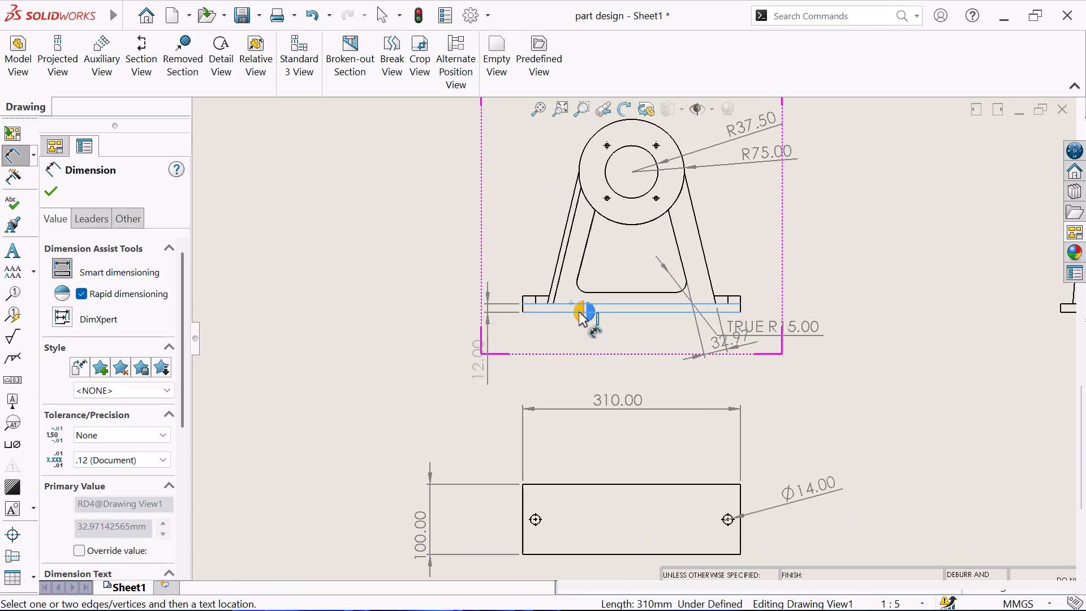
left_click(410, 306)
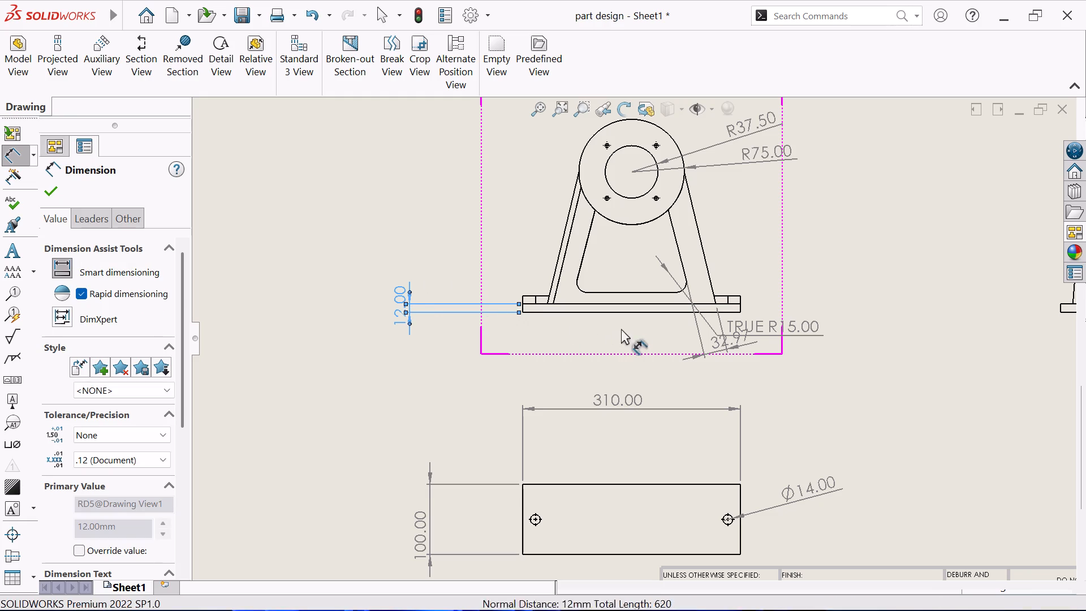
Dimension the diameter of the ring's upper-left small hole in the front view, placing the text outside the ring at upper left.
scroll(662, 325, "up", 3)
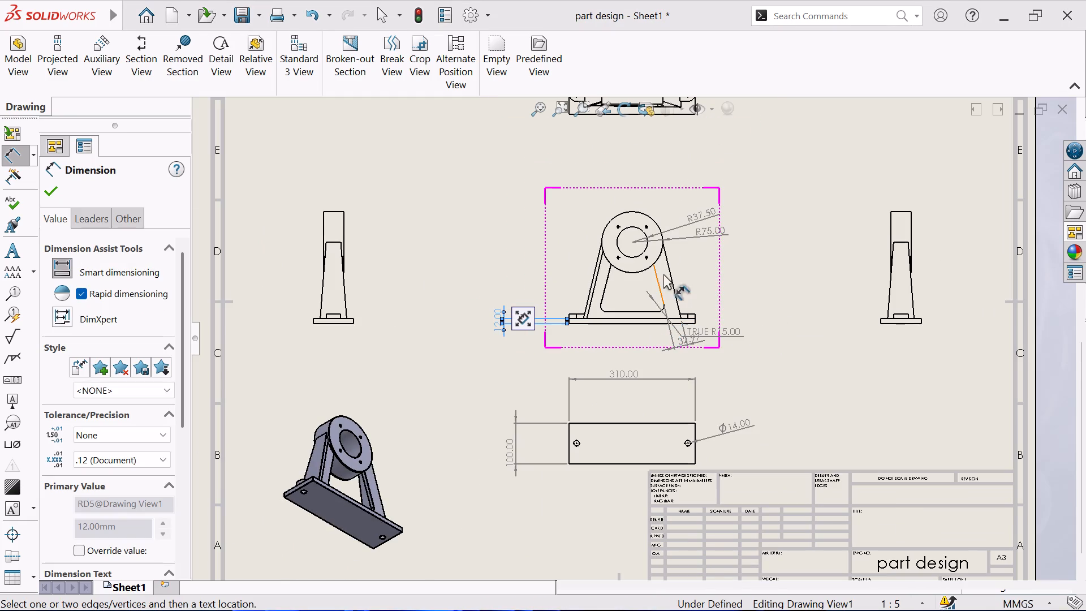
scroll(660, 163, "down", 4)
scroll(563, 360, "down", 1)
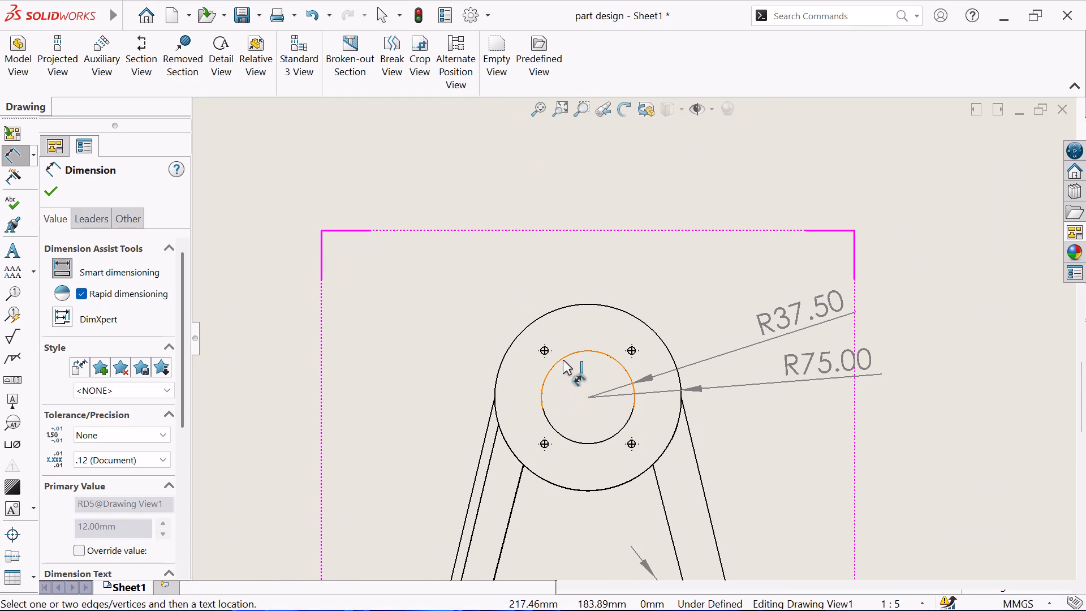
scroll(551, 354, "down", 2)
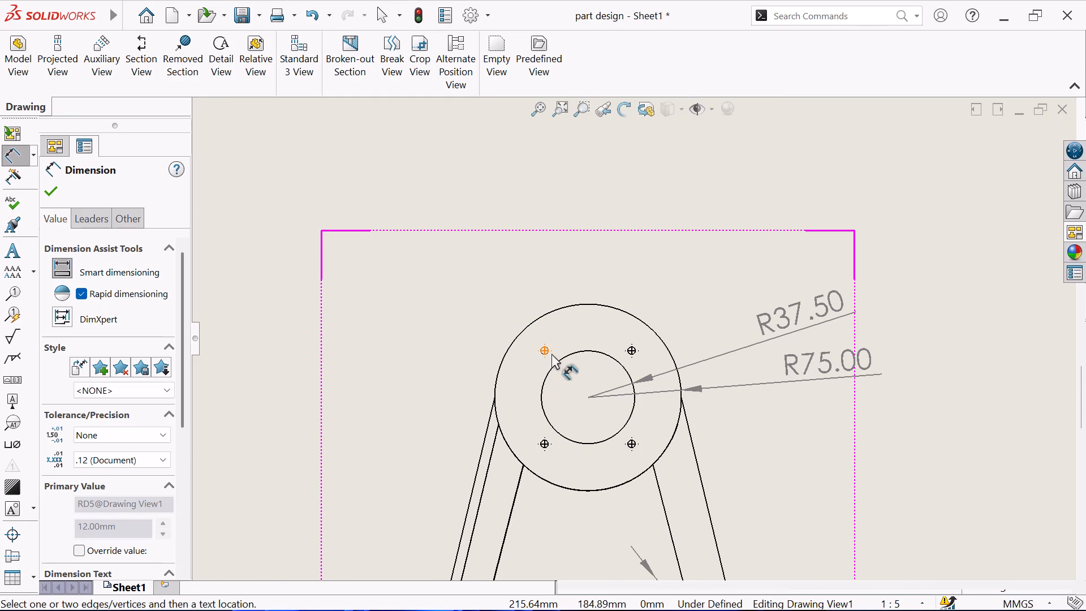
scroll(551, 354, "down", 2)
left_click(557, 349)
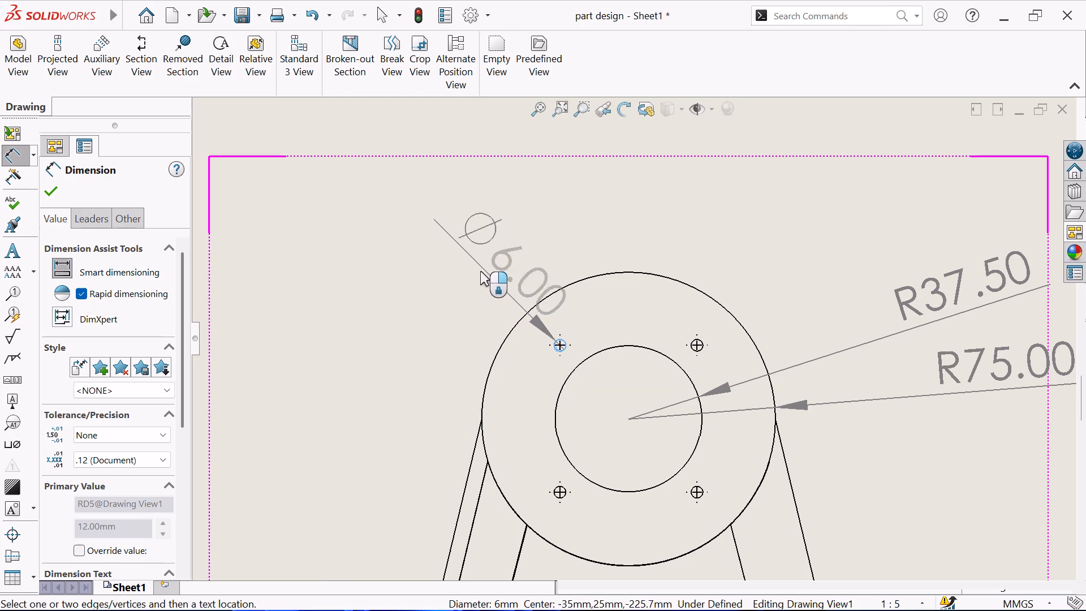
left_click(459, 256)
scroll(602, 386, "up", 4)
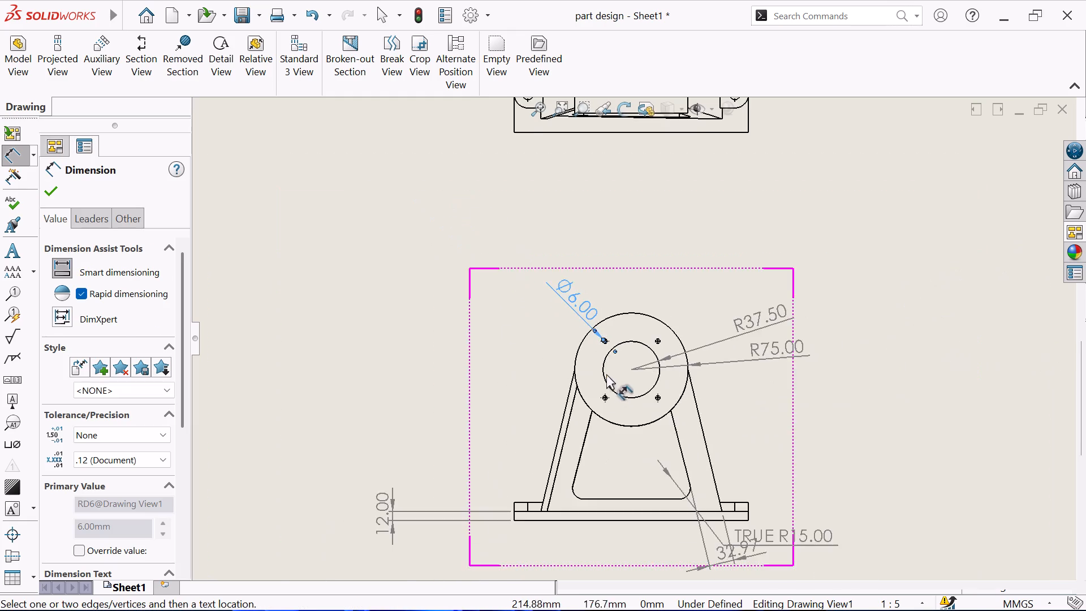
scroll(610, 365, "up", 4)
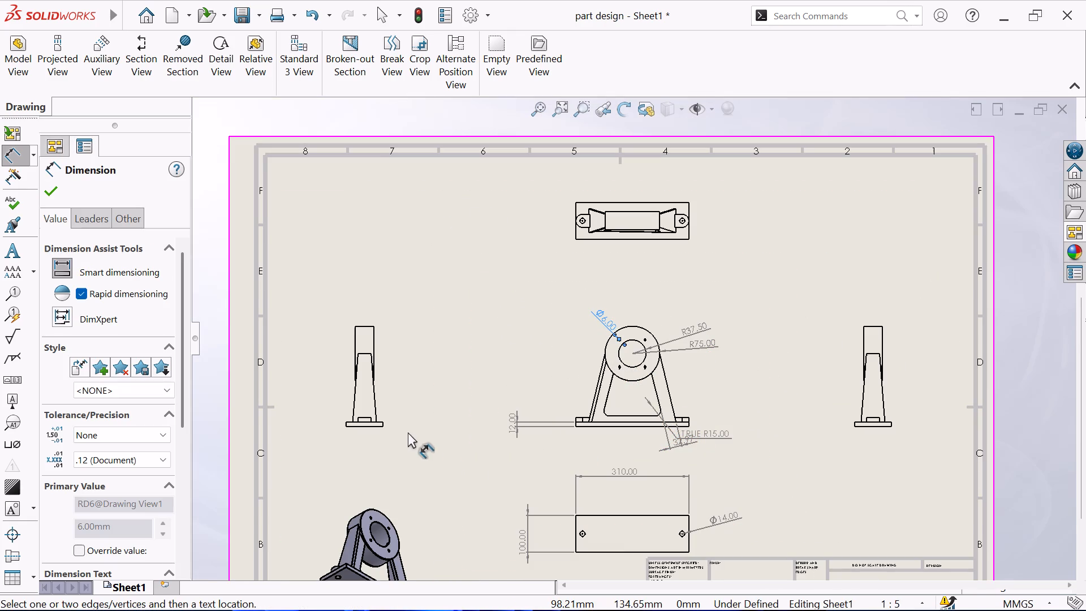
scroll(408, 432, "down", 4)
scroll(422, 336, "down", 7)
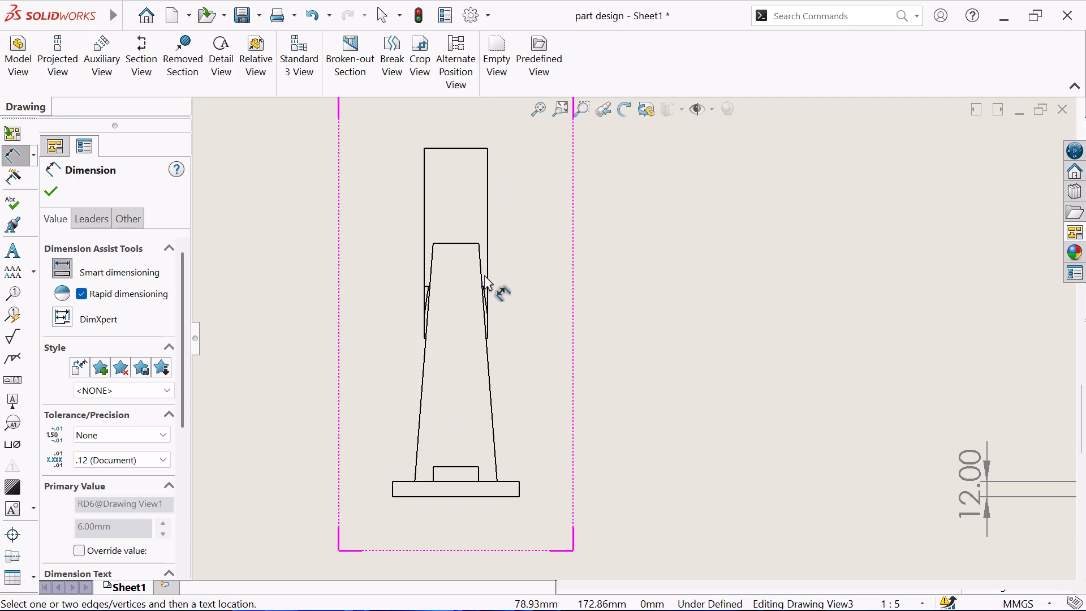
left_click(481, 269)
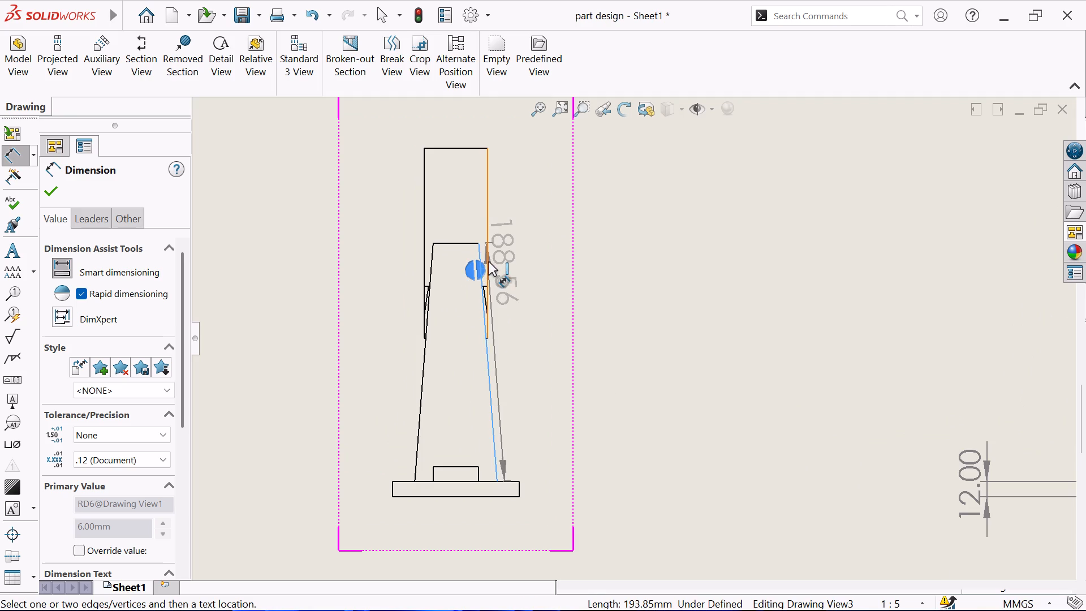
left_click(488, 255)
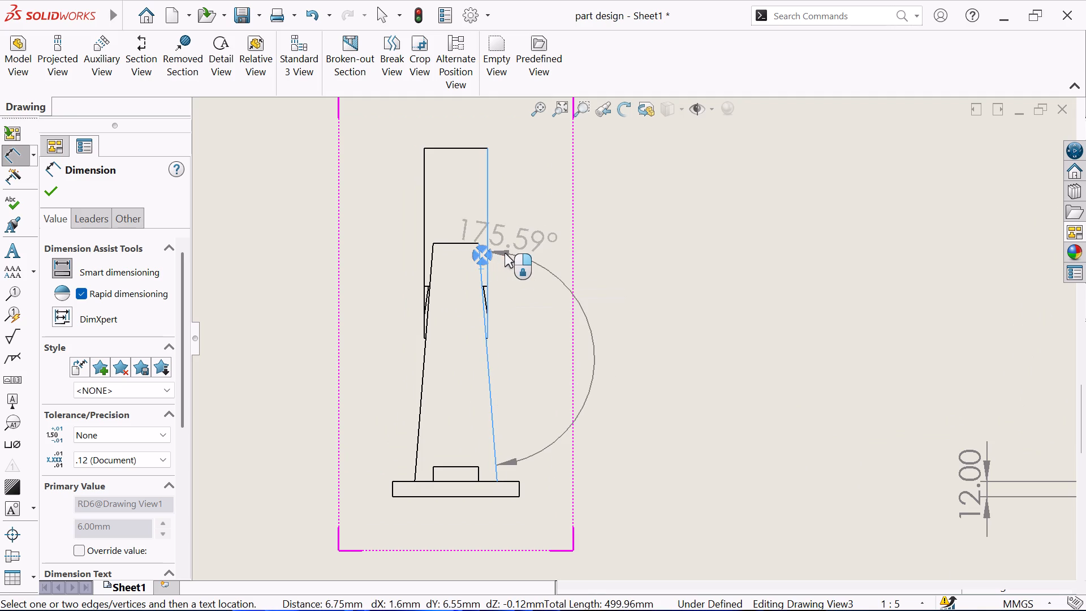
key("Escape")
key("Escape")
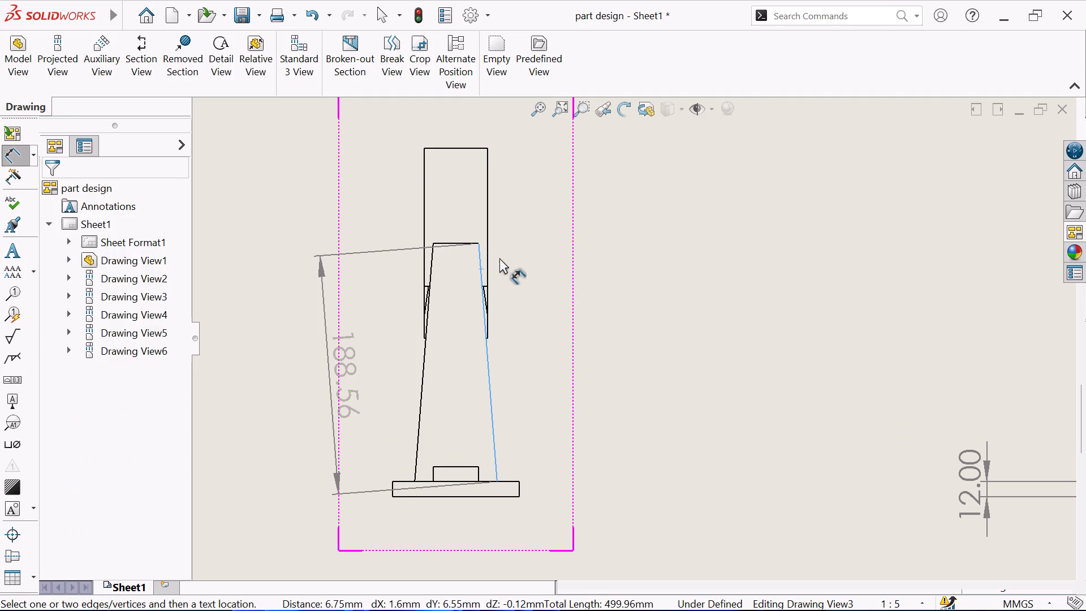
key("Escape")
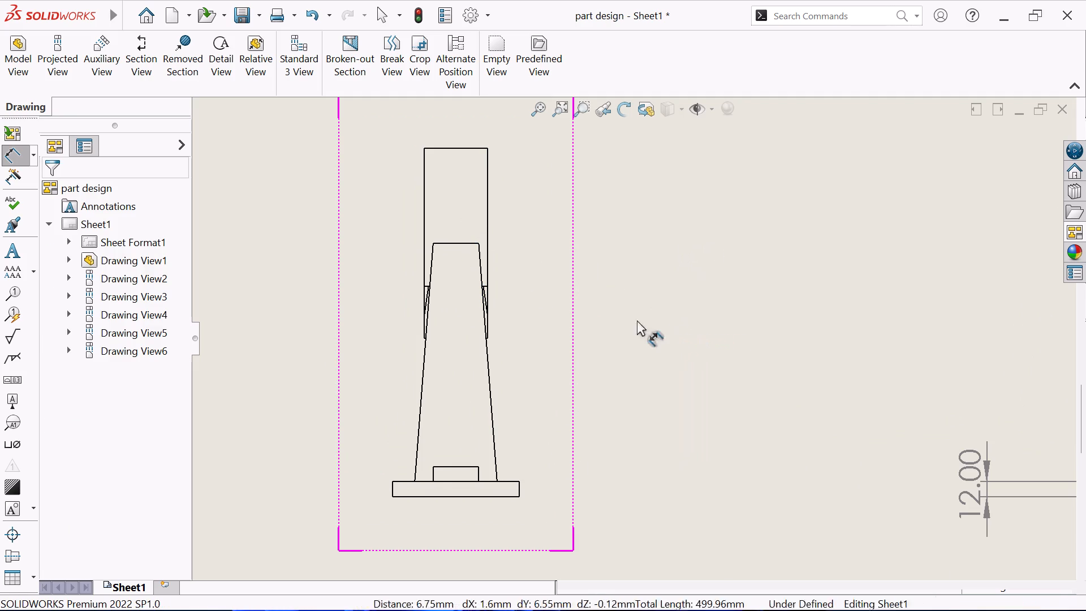
In the left side view, dimension the horizontal offset from the tapered leg's top-right corner to the ring's right edge, just above the leg.
left_click(479, 245)
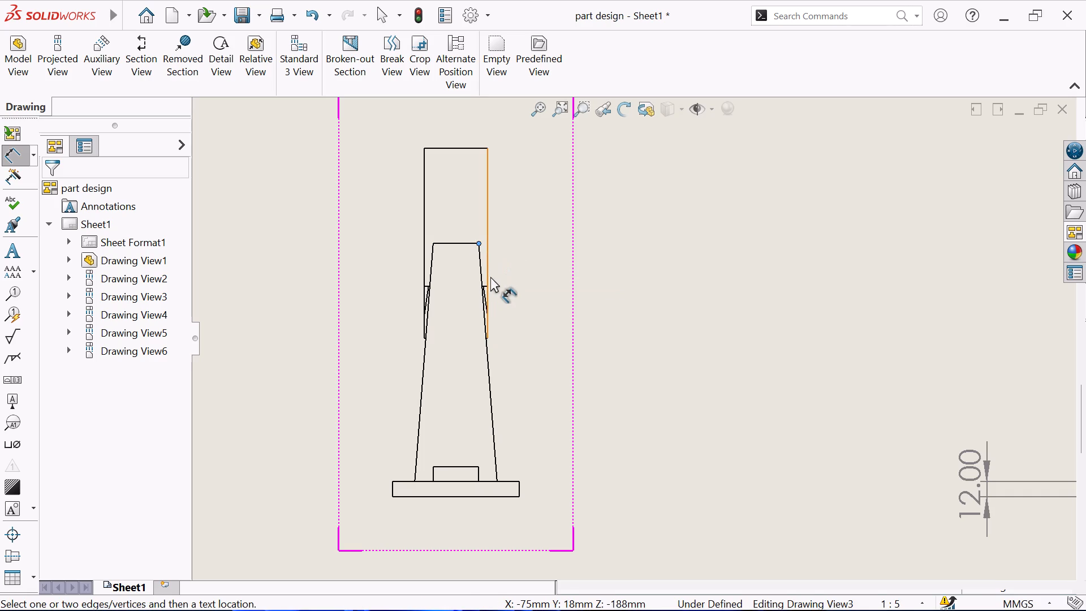
left_click(488, 239)
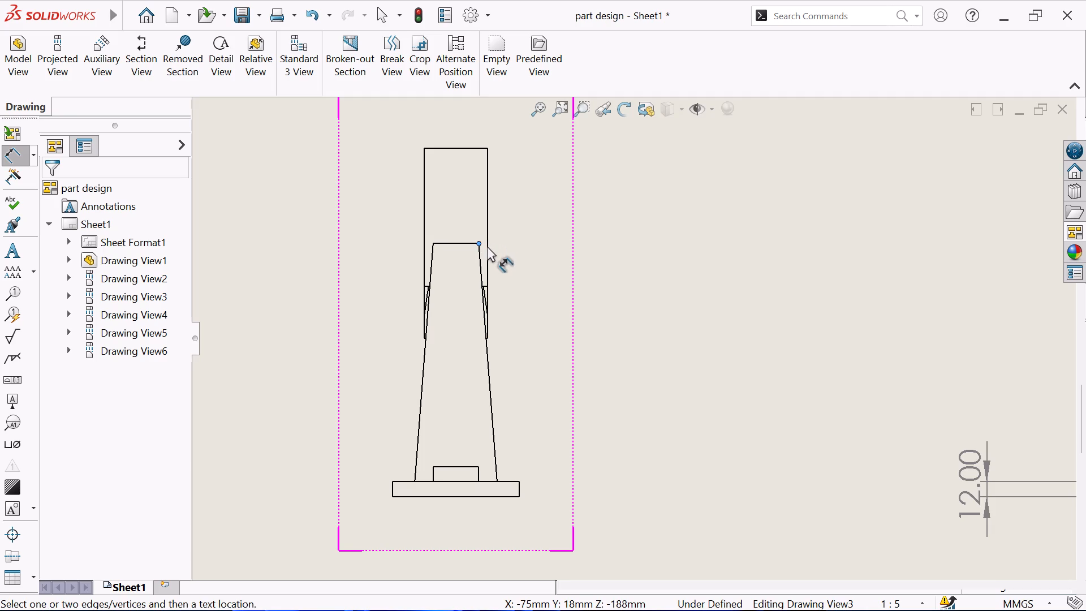
left_click(486, 246)
left_click(488, 243)
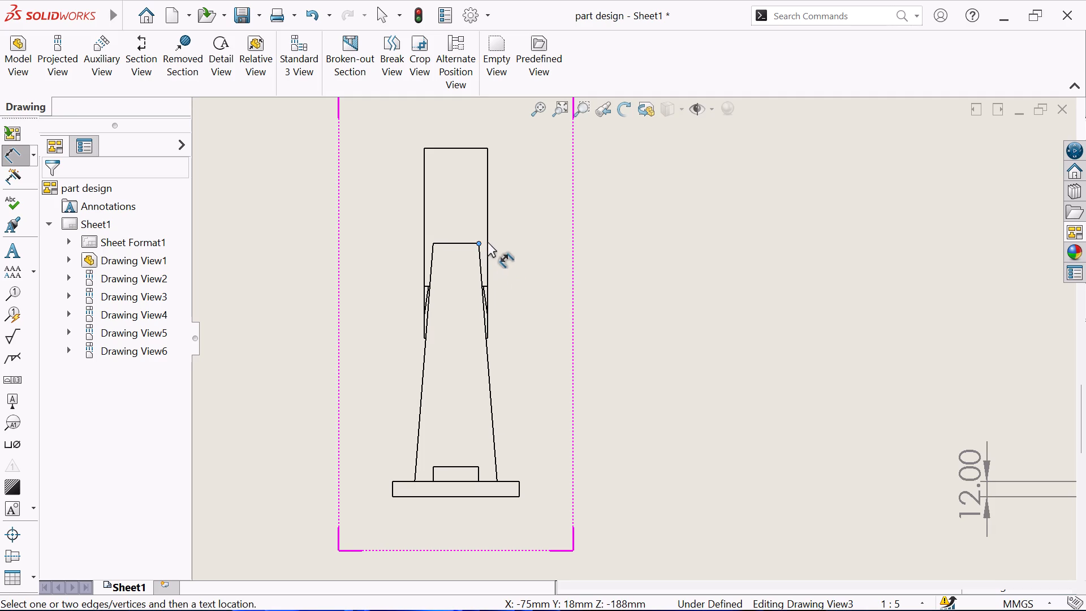
left_click(488, 242)
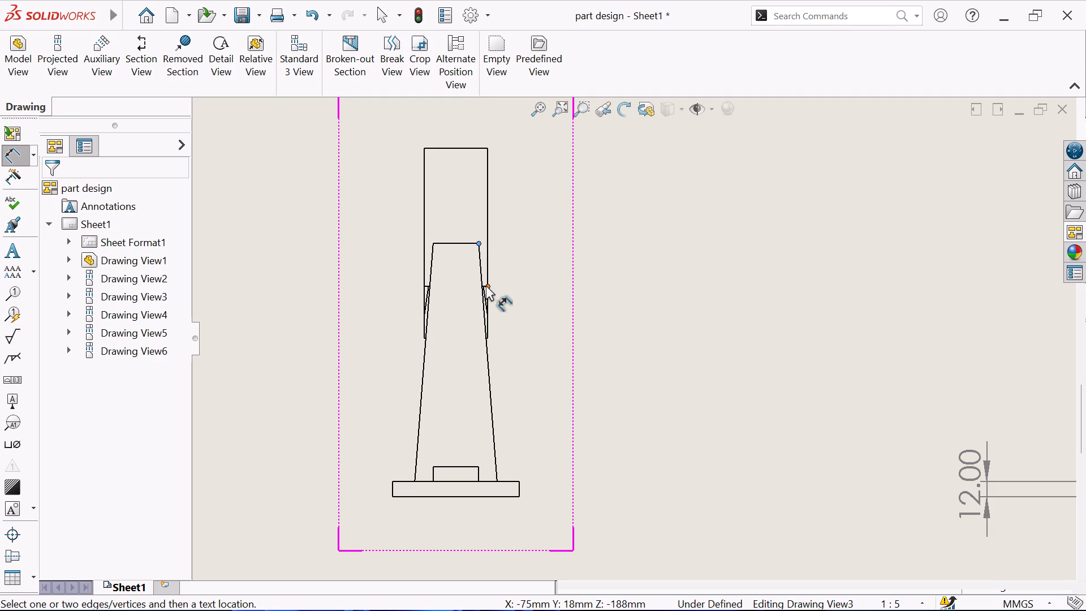
left_click(489, 286)
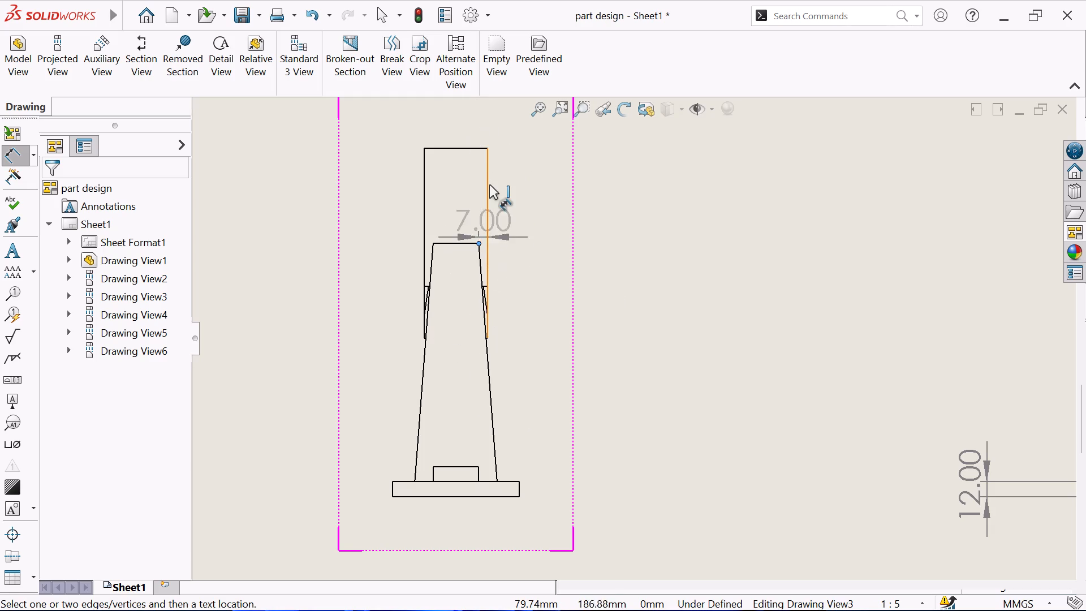
left_click(480, 235)
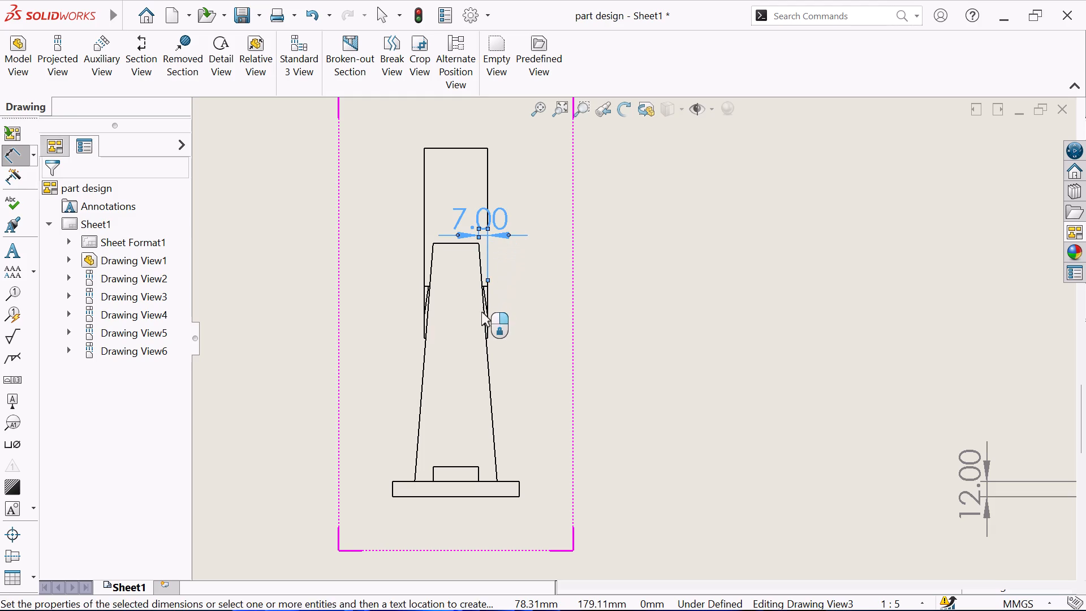
In the left side view, dimension the width of the tapered leg's top edge, placing the text above the corner offset dimension.
left_click(450, 245)
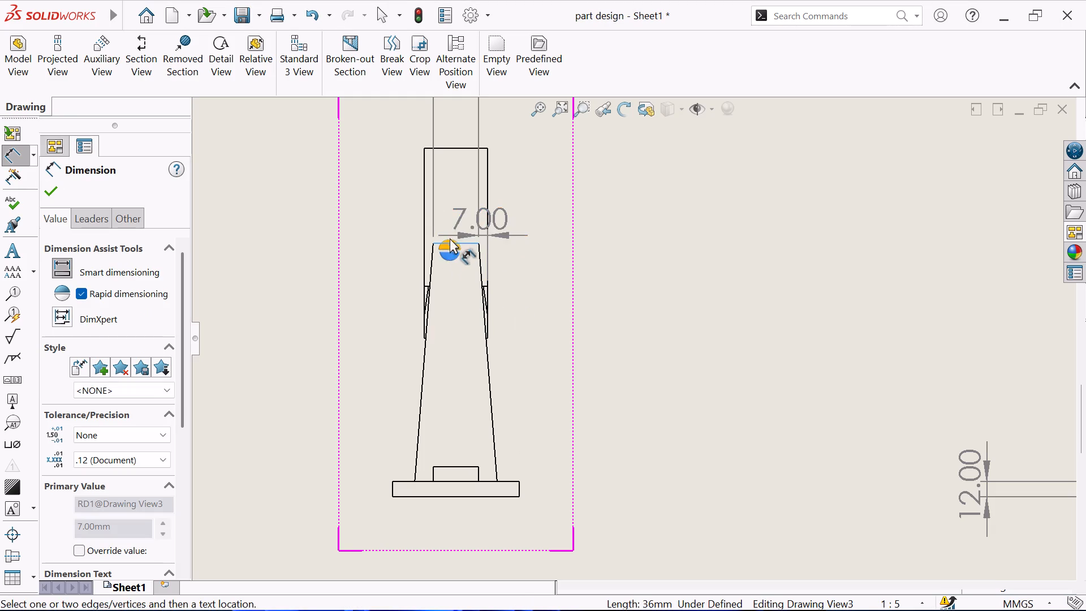
left_click(455, 185)
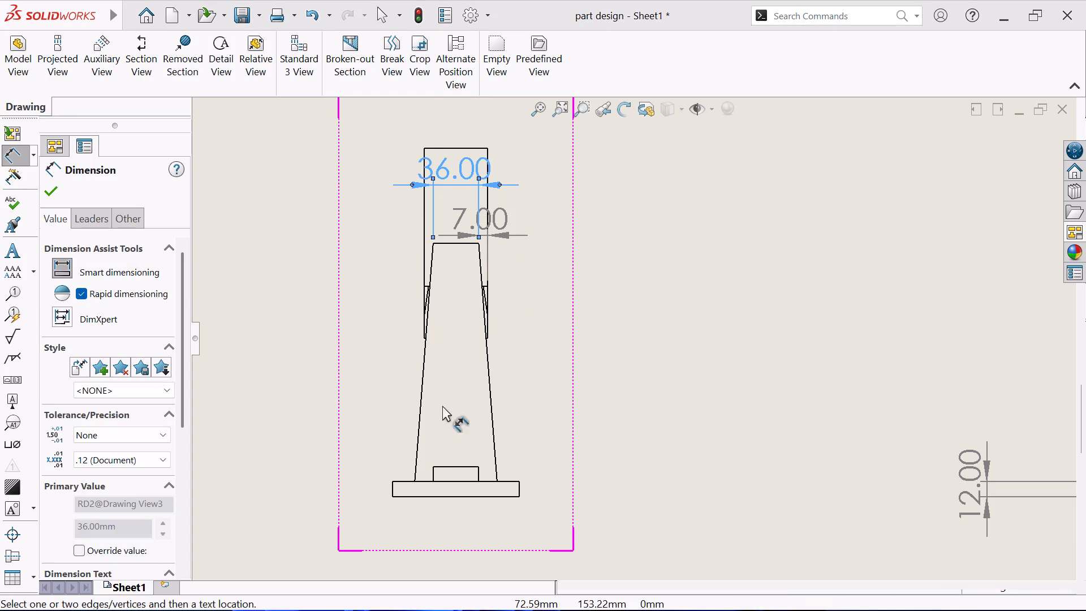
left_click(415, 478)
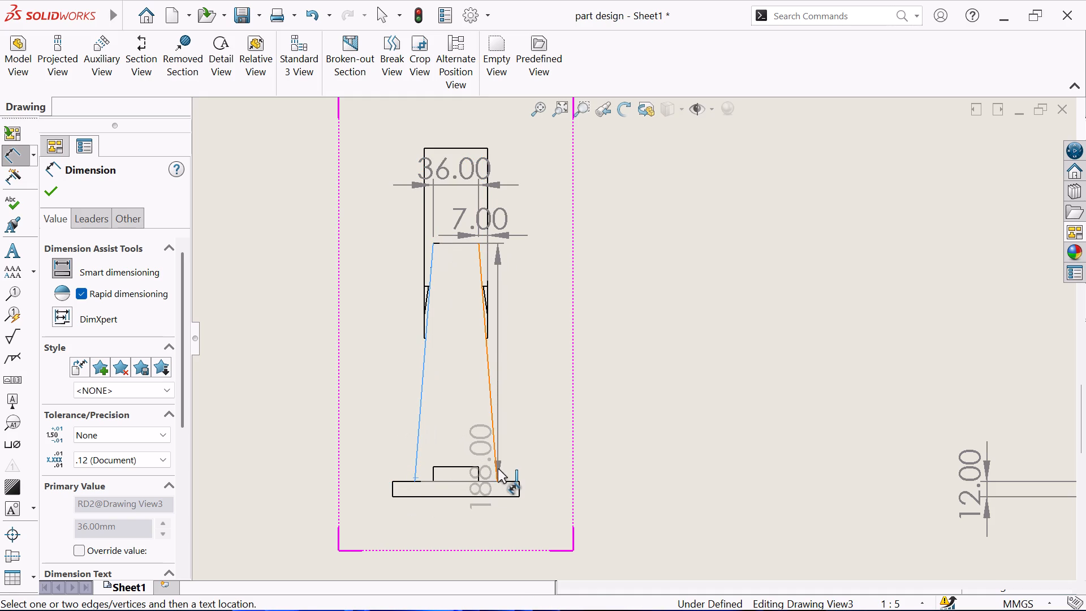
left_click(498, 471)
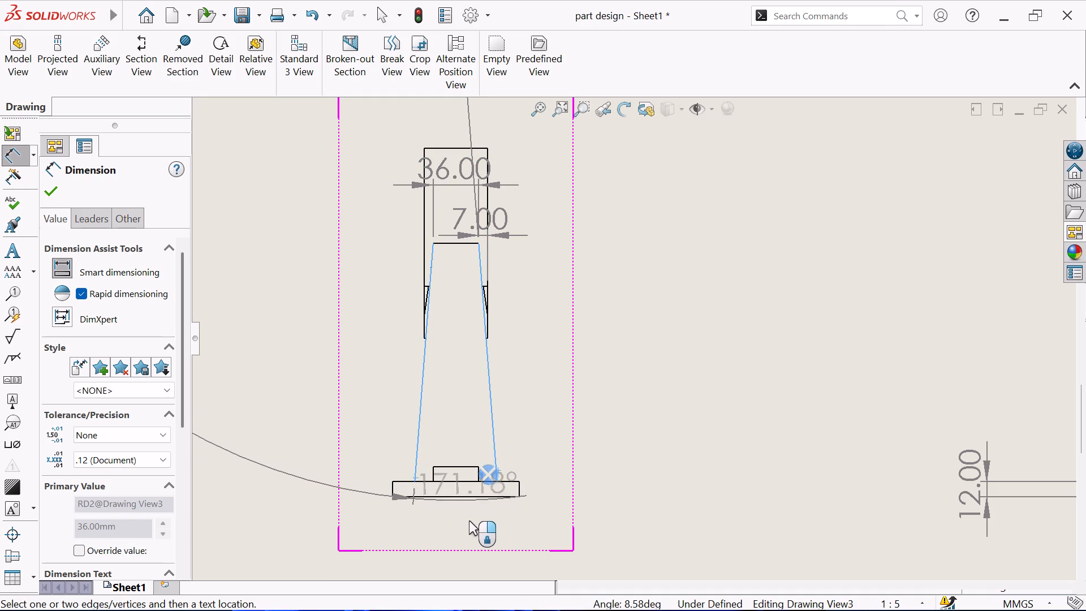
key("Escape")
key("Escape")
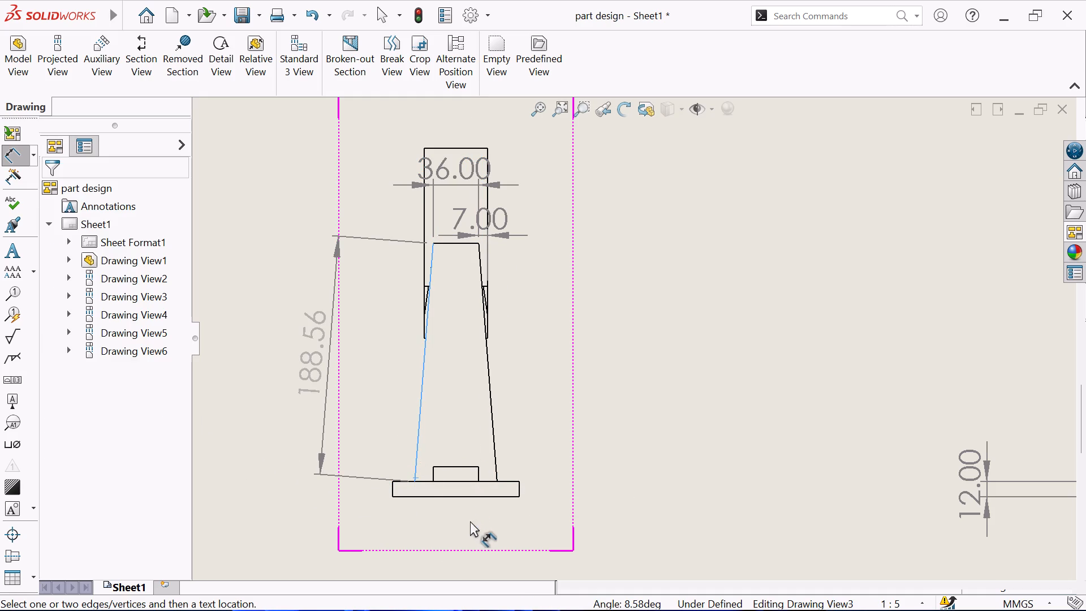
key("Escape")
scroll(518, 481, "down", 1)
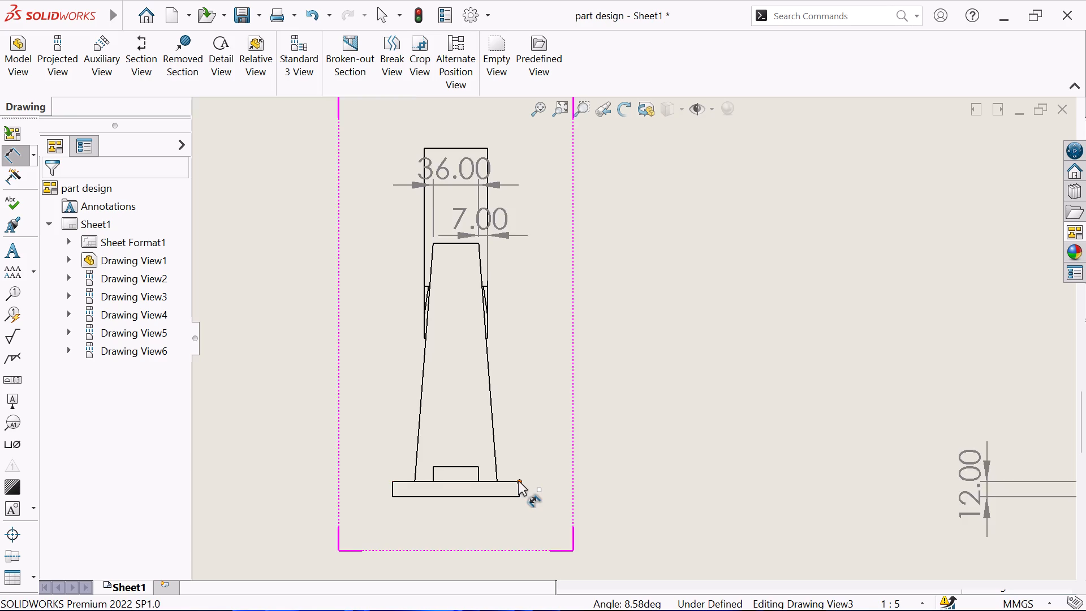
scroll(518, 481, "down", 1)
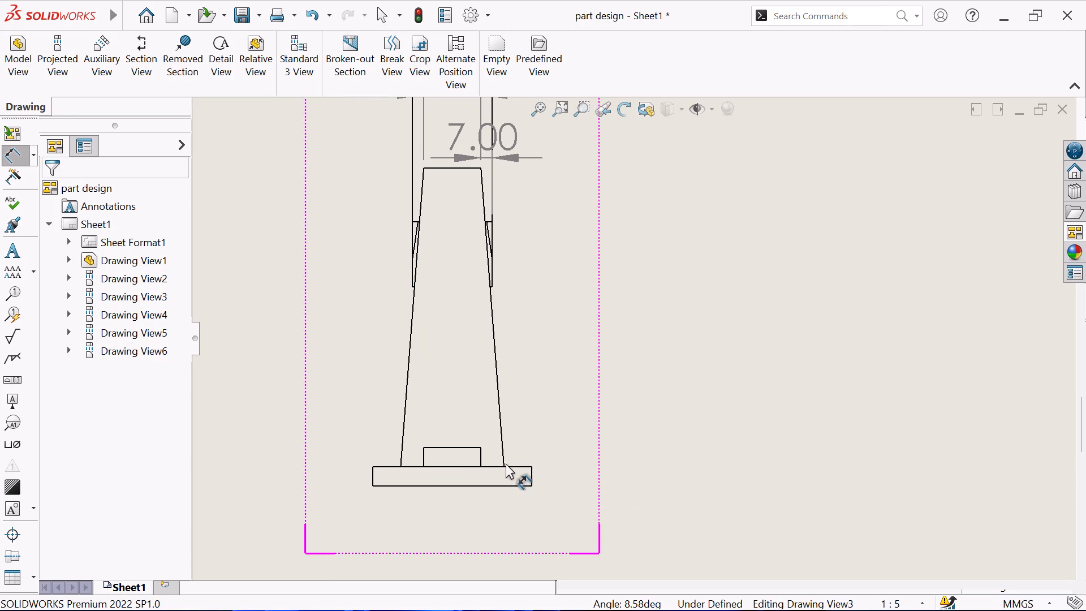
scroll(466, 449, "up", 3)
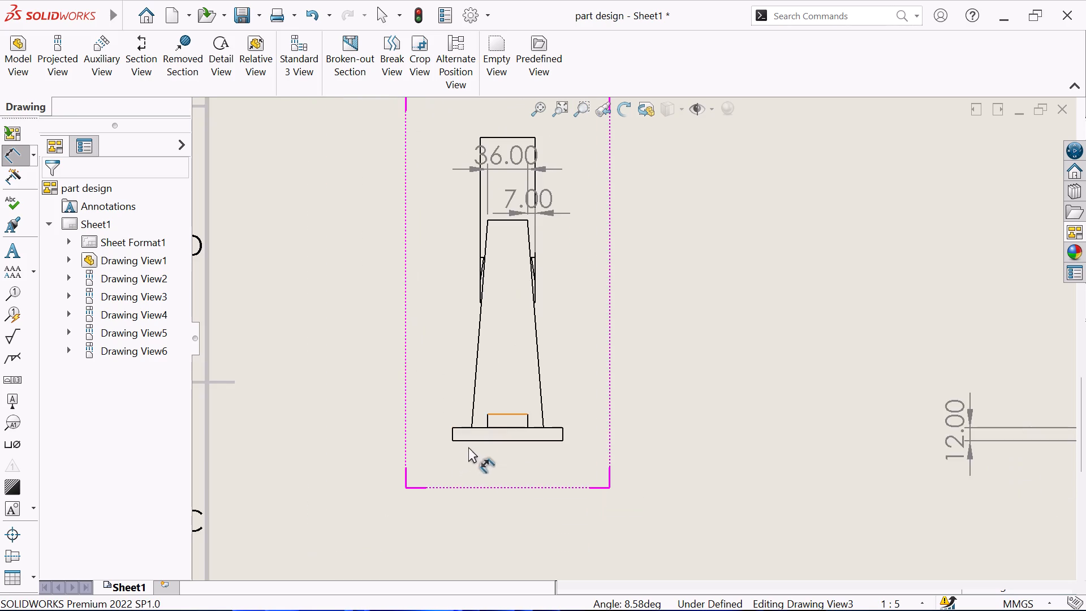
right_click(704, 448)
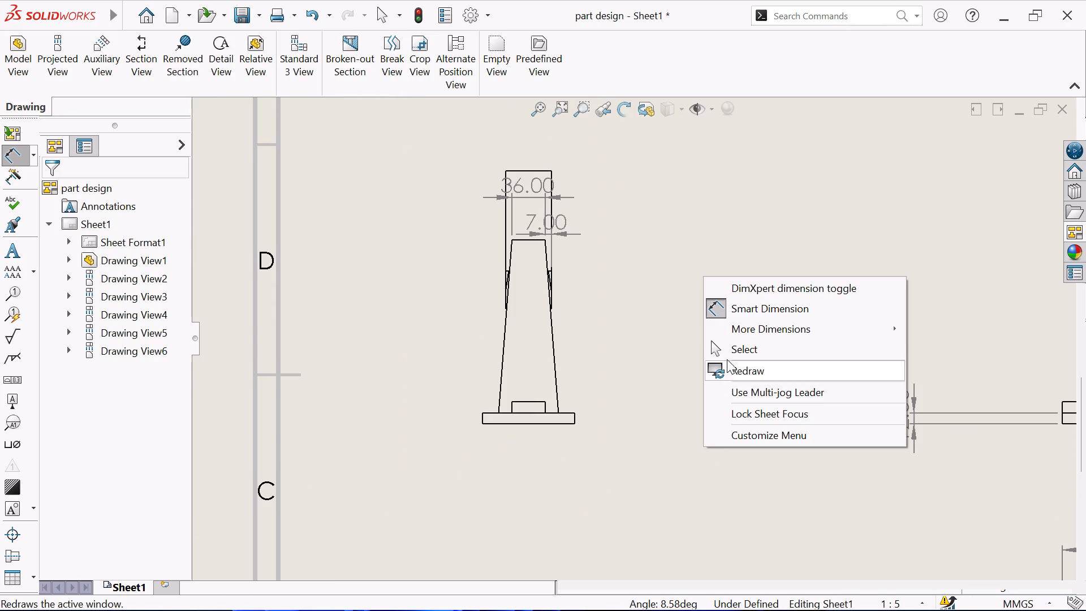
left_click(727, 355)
Save the drawing as "part design draftting" in the SOLIDWORKS Drawing format.
left_click(547, 110)
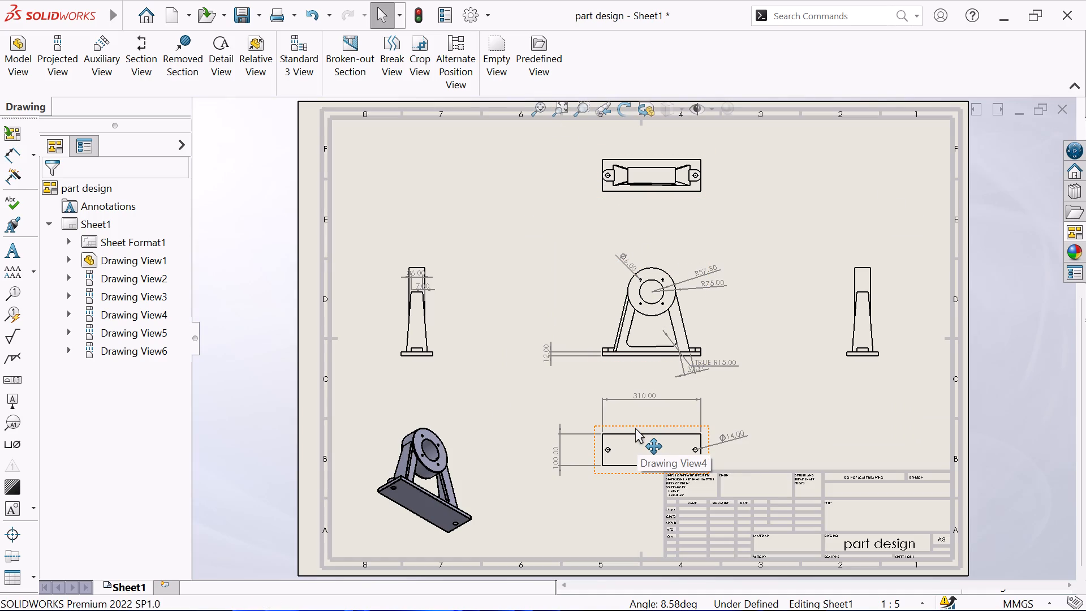
key("ctrl+s")
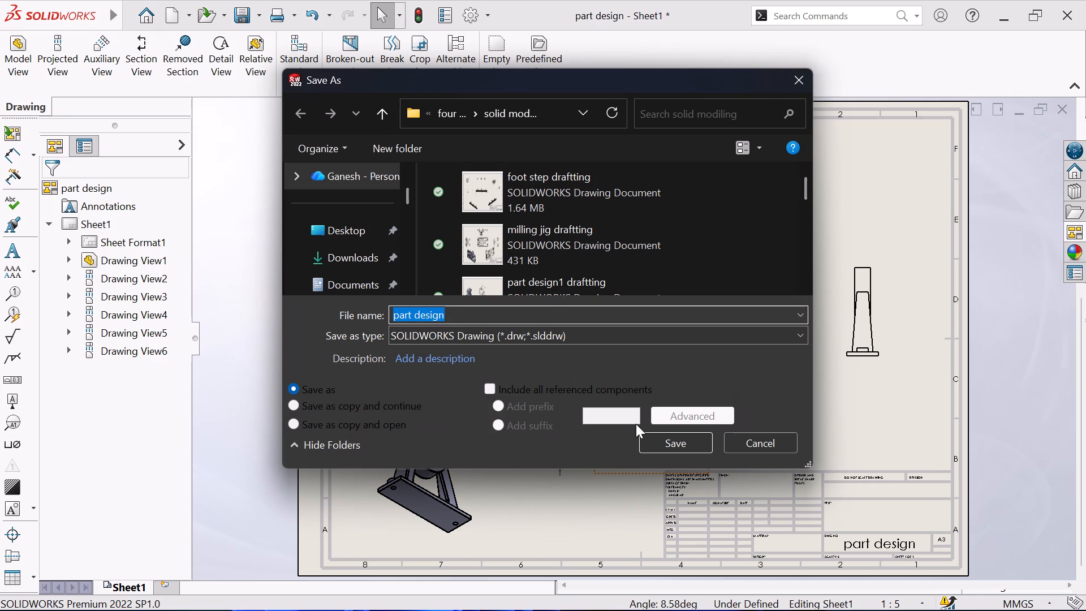
left_click(680, 317)
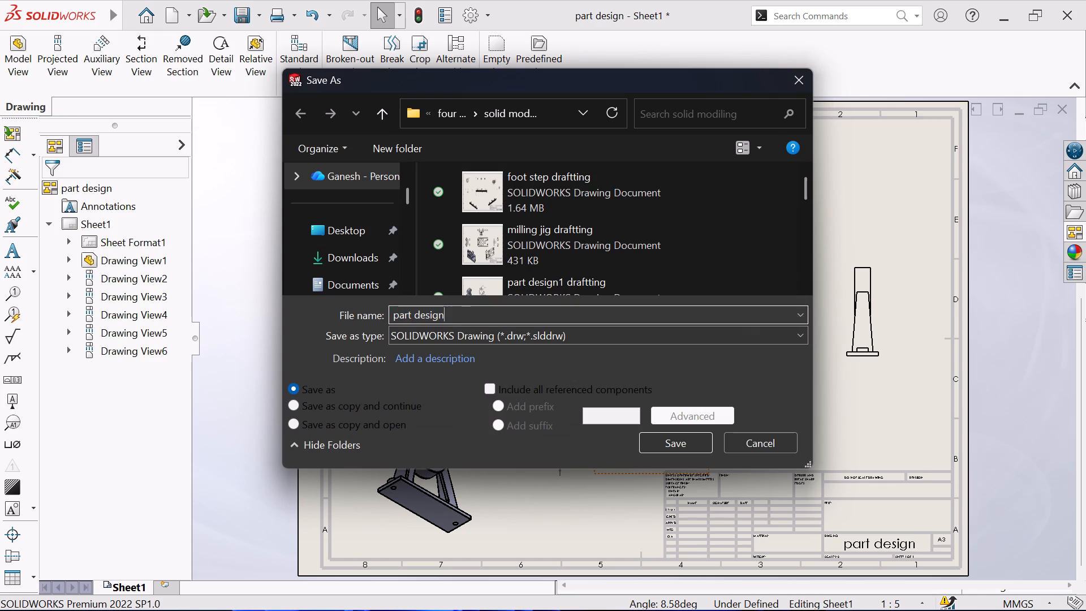
key("space")
type("draftting")
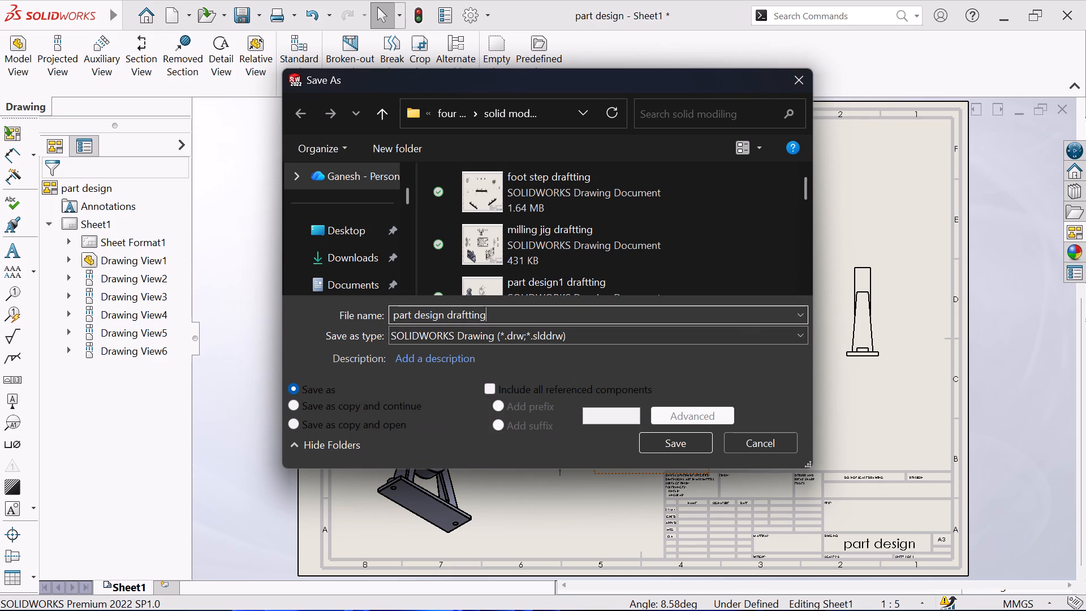
left_click(693, 445)
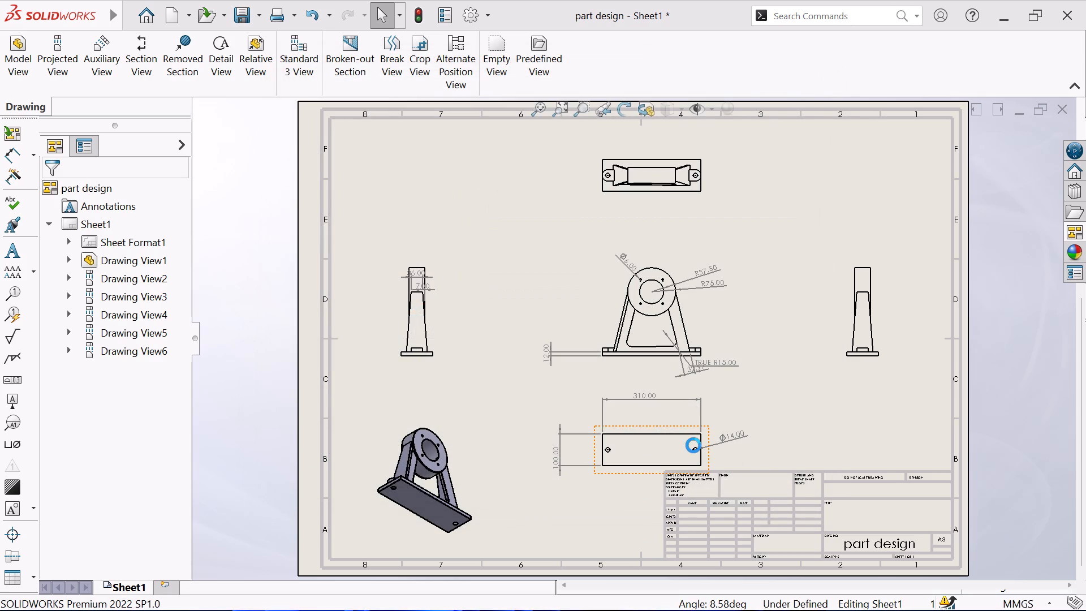